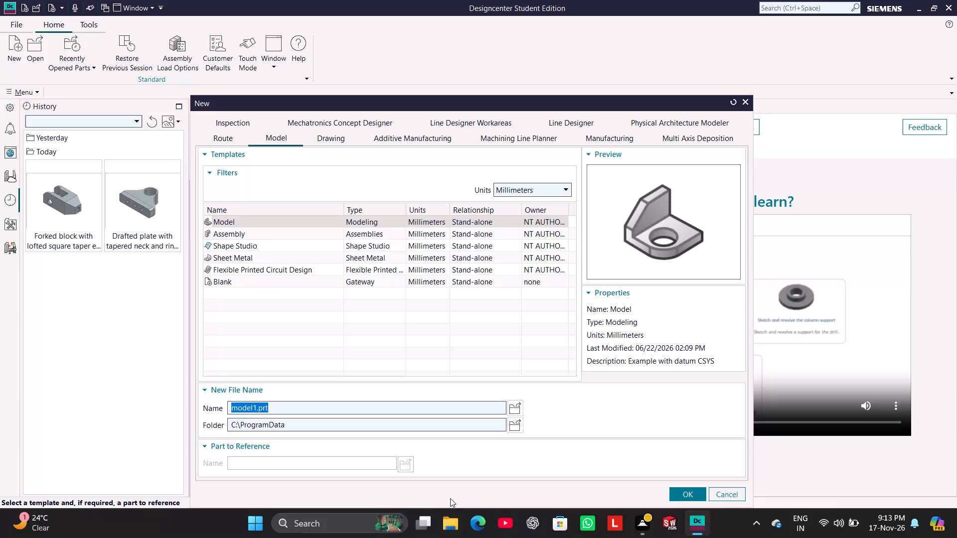
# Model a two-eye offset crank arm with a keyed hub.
# In File Explorer, copy the name of the "Offset crank arm with keyed hub and two eyes - Run 6" folder in Fuji Tasks.
pyautogui.click(455, 525)
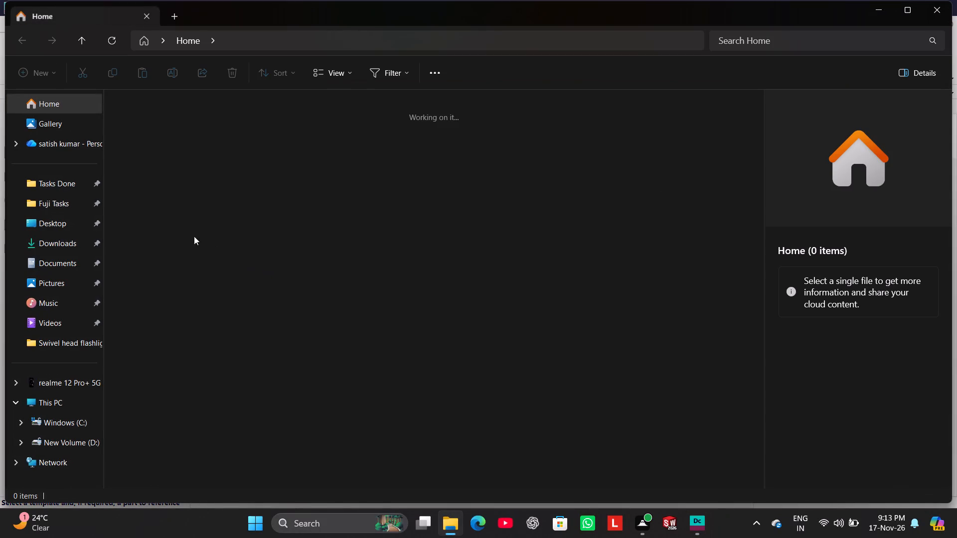
pyautogui.click(79, 202)
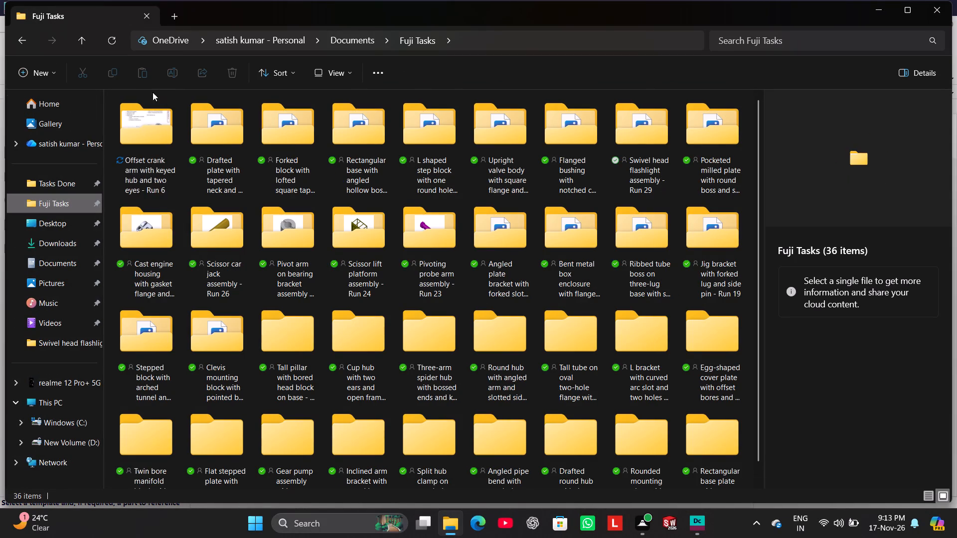
pyautogui.click(151, 134)
pyautogui.click(170, 73)
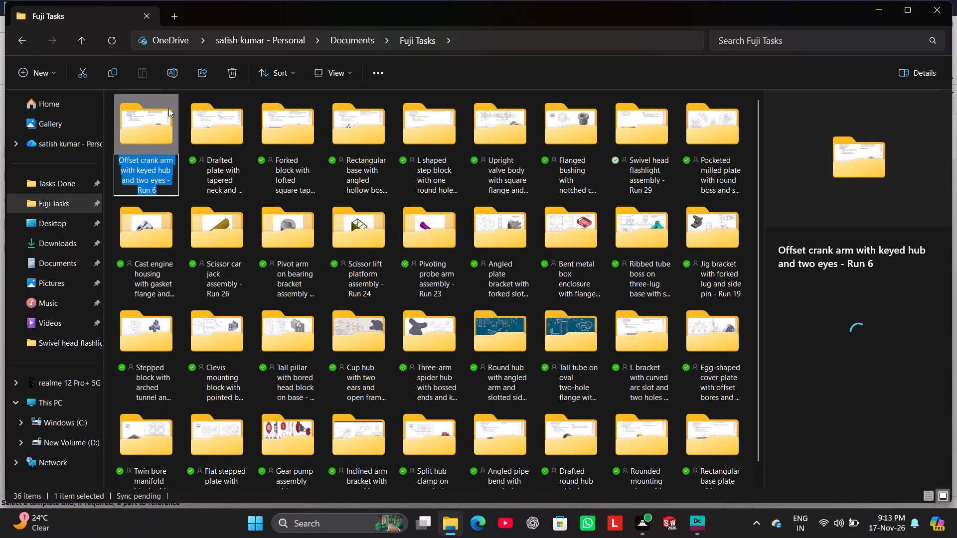
pyautogui.hotkey('ctrl', 'c')
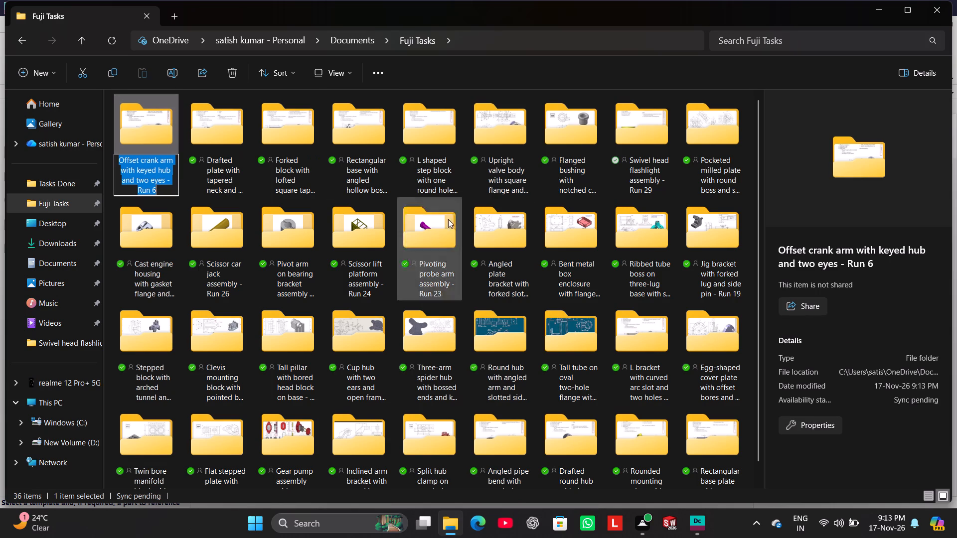
# Back in Designcenter, create a millimetre Model part named "Offset crank arm with keyed hub and two eyes", without the run suffix.
pyautogui.click(694, 519)
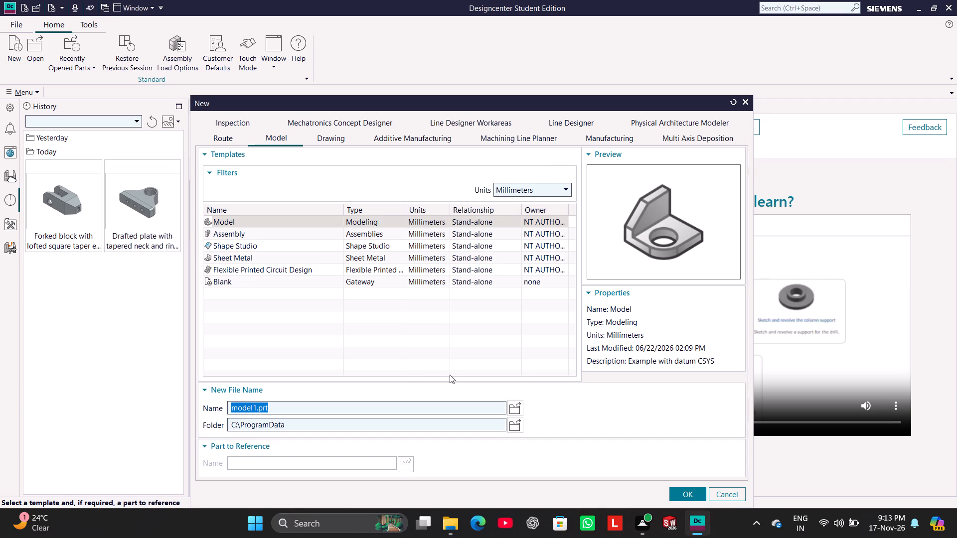
pyautogui.hotkey('ctrl', 'v')
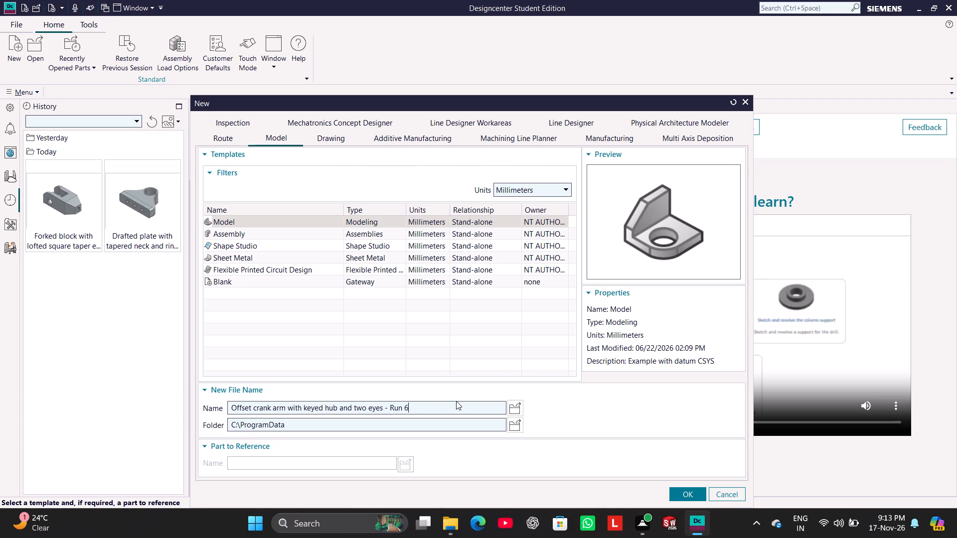
pyautogui.press('BackSpace')
pyautogui.press('BackSpace')
pyautogui.press('BackSpace')
pyautogui.press('BackSpace')
pyautogui.press('BackSpace')
pyautogui.press('BackSpace')
pyautogui.press('BackSpace')
pyautogui.press('BackSpace')
pyautogui.click(690, 495)
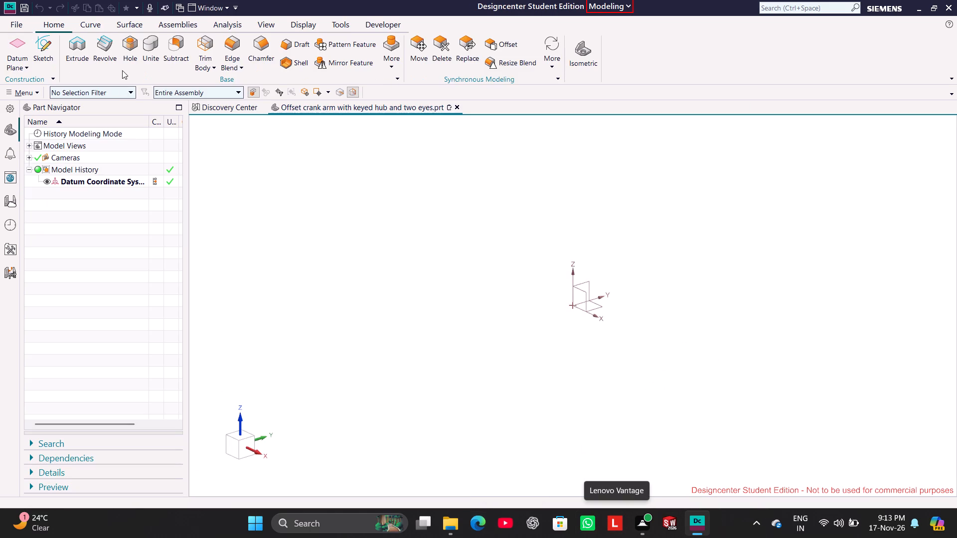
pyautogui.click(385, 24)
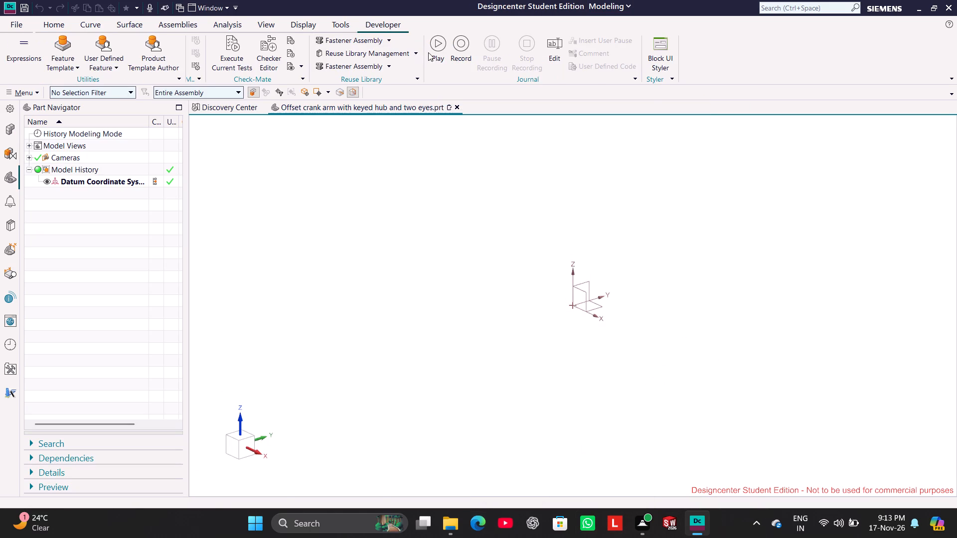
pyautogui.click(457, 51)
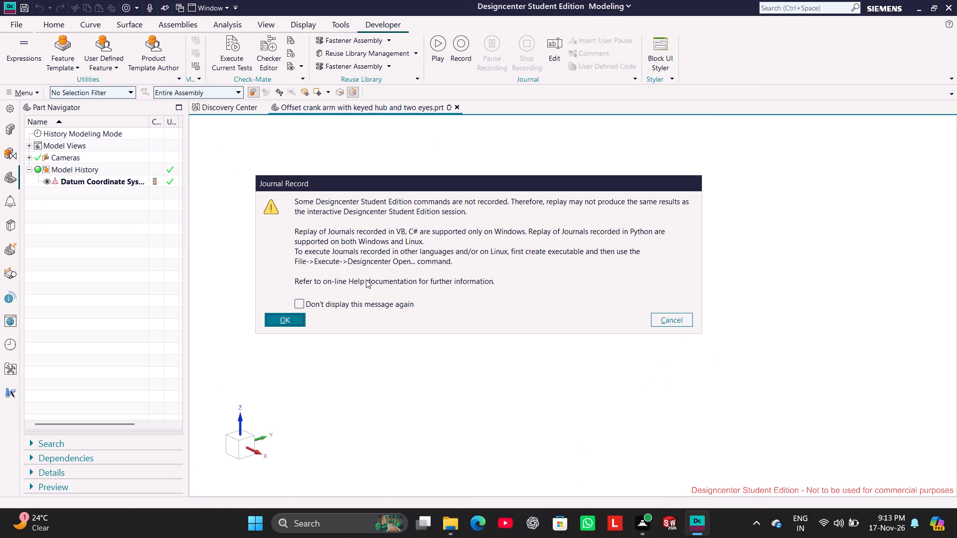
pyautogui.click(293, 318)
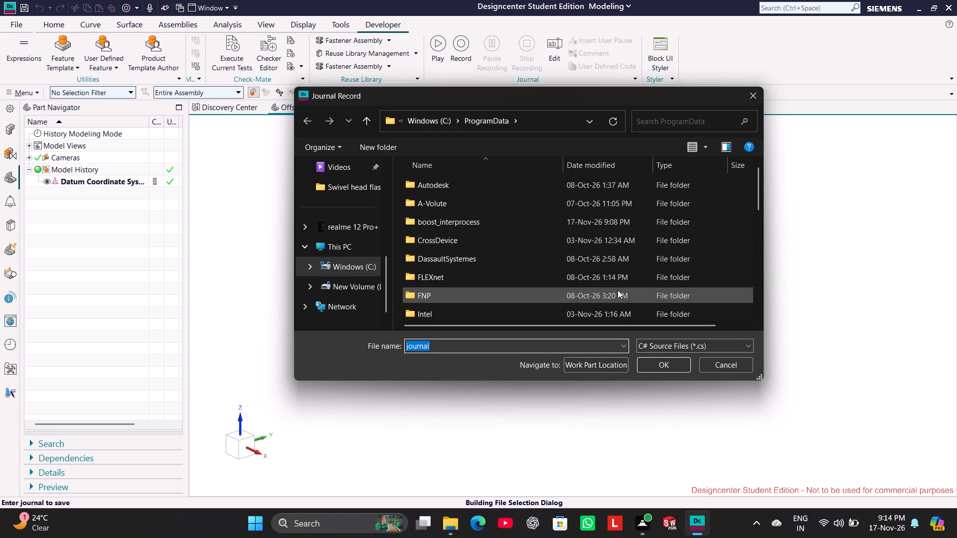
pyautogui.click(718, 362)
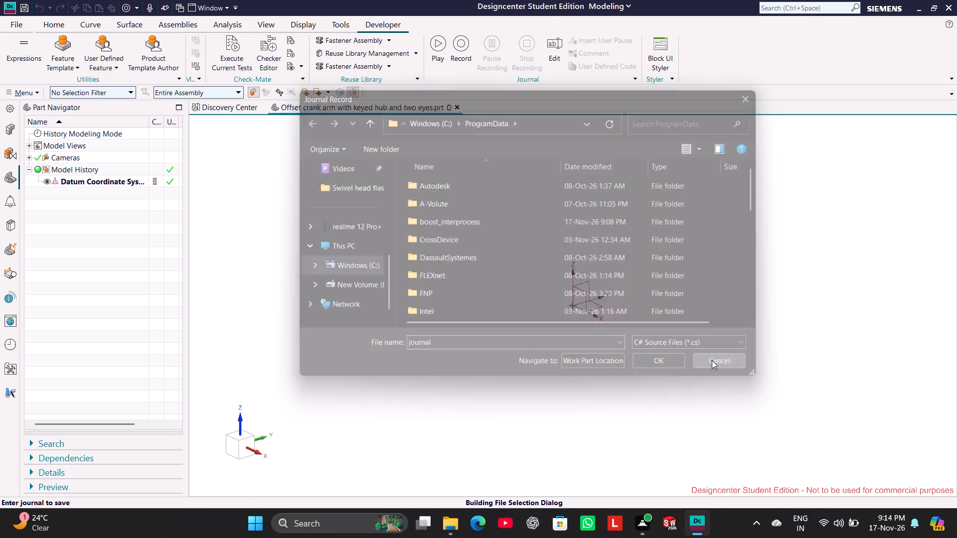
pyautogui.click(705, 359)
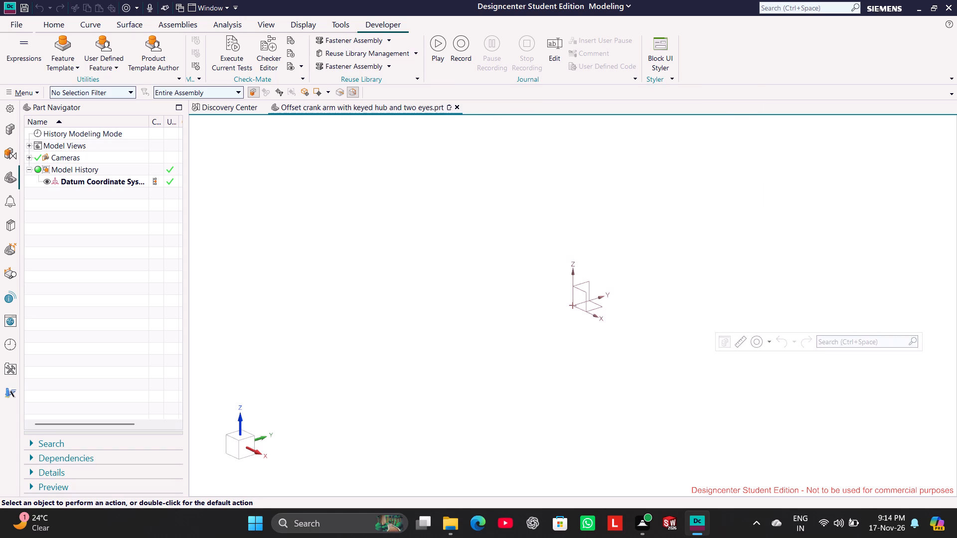
# Start recording a C# journal named "Offset crank arm with keyed hub and two eyes" in the Tasks Done folder.
pyautogui.click(459, 49)
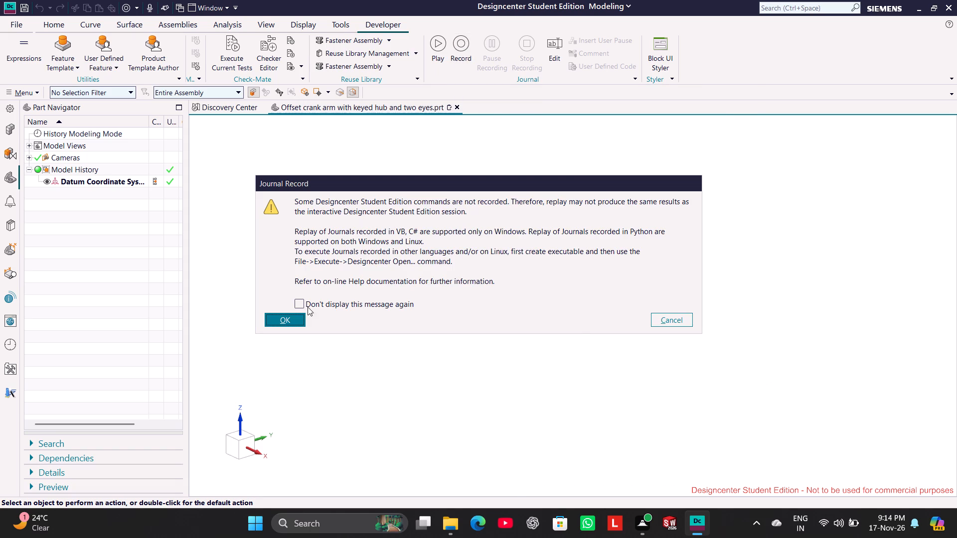
pyautogui.click(298, 313)
pyautogui.hotkey('ctrl', 'v')
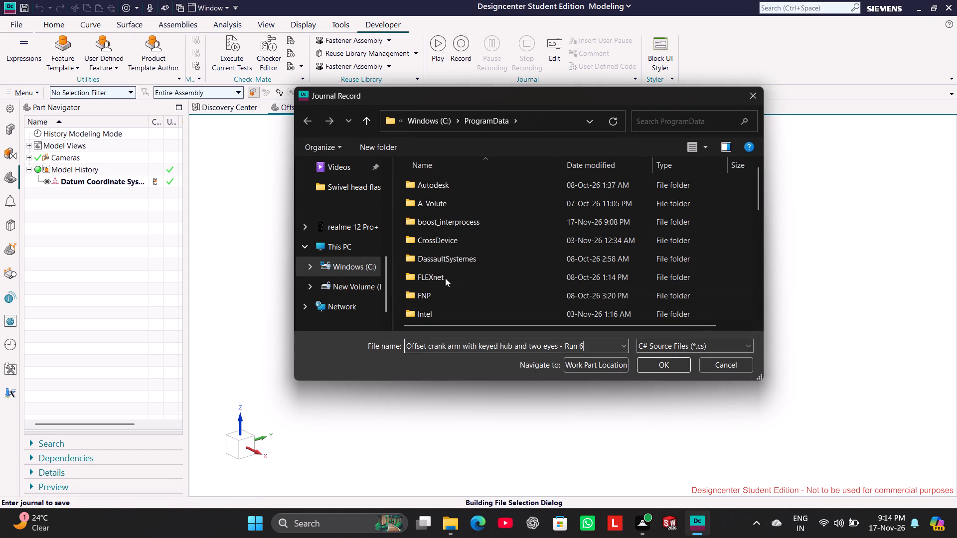
pyautogui.press('BackSpace')
pyautogui.press('BackSpace')
pyautogui.press('BackSpace')
pyautogui.press('BackSpace')
pyautogui.press('BackSpace')
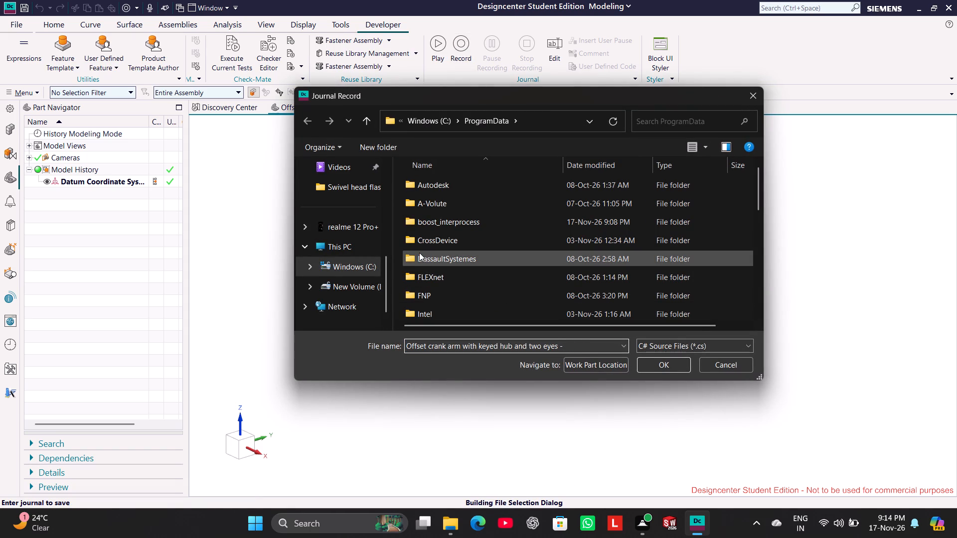
pyautogui.press('BackSpace')
pyautogui.press('BackSpace')
pyautogui.press('BackSpace')
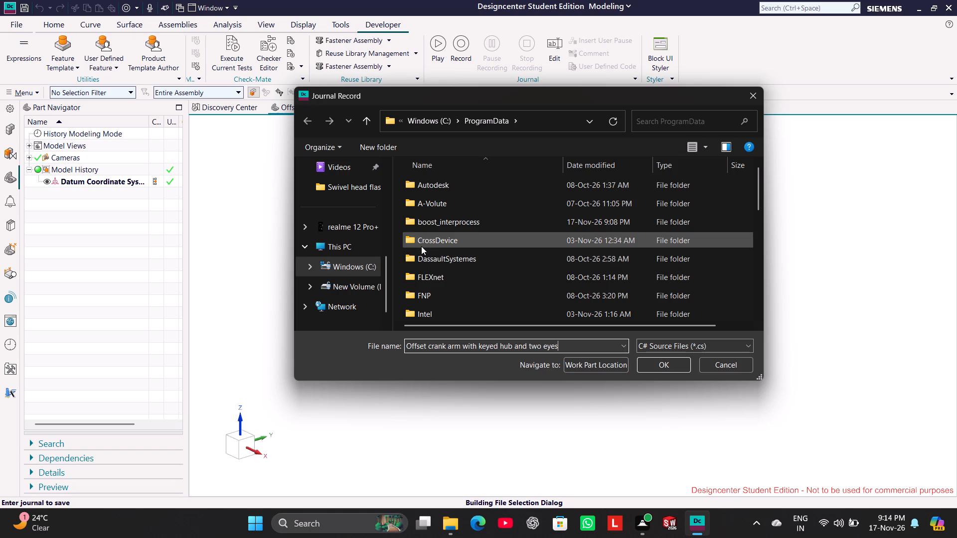
pyautogui.hotkey('ctrl', 'a')
pyautogui.hotkey('ctrl', 'c')
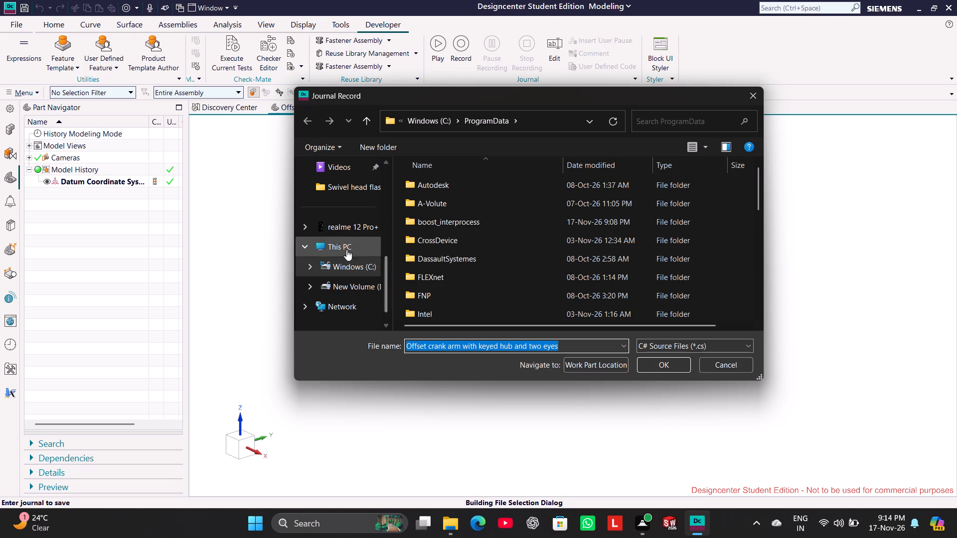
pyautogui.scroll(2, 362, 231)
pyautogui.click(352, 247)
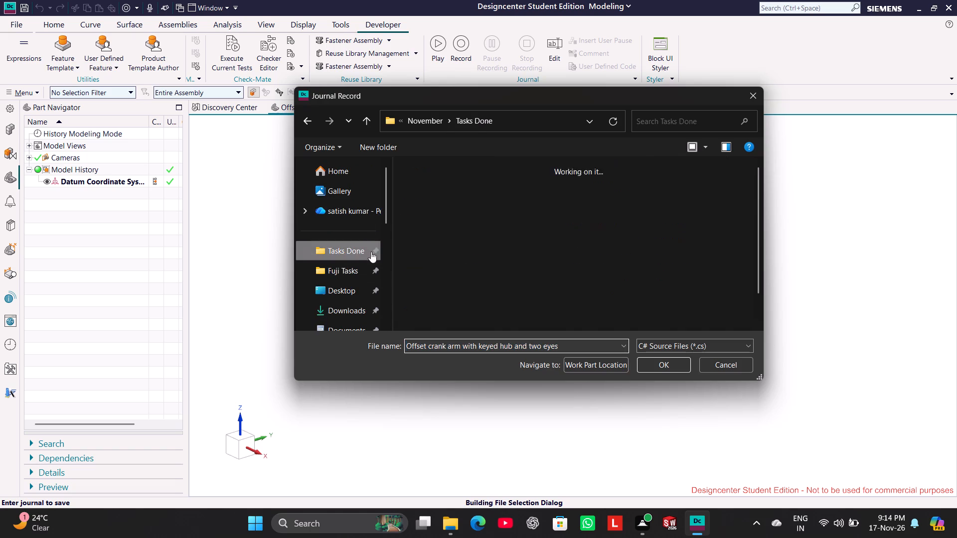
pyautogui.click(654, 369)
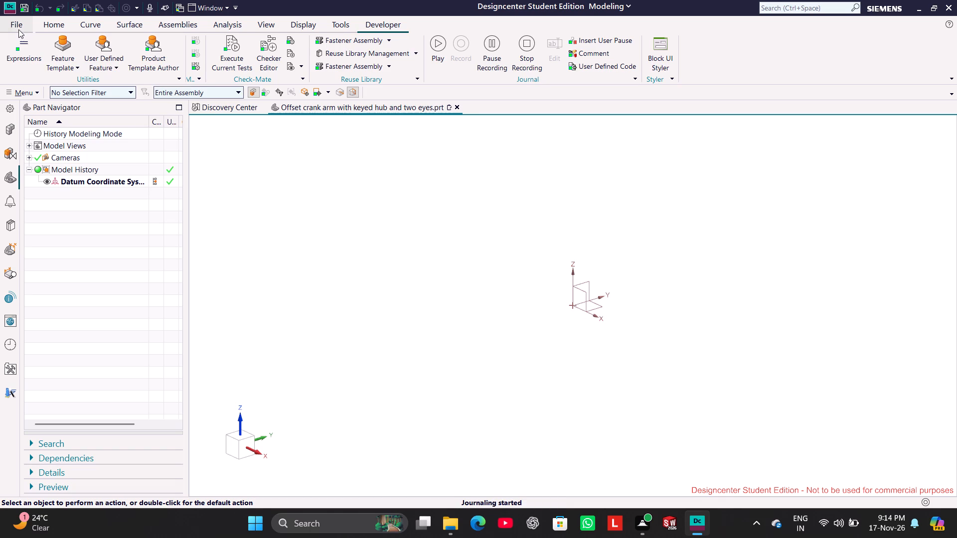
pyautogui.click(49, 27)
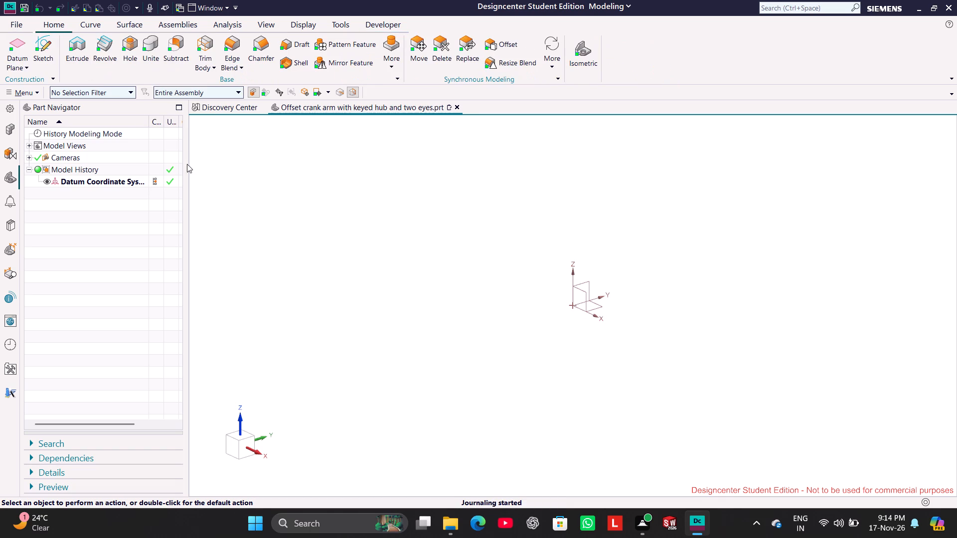
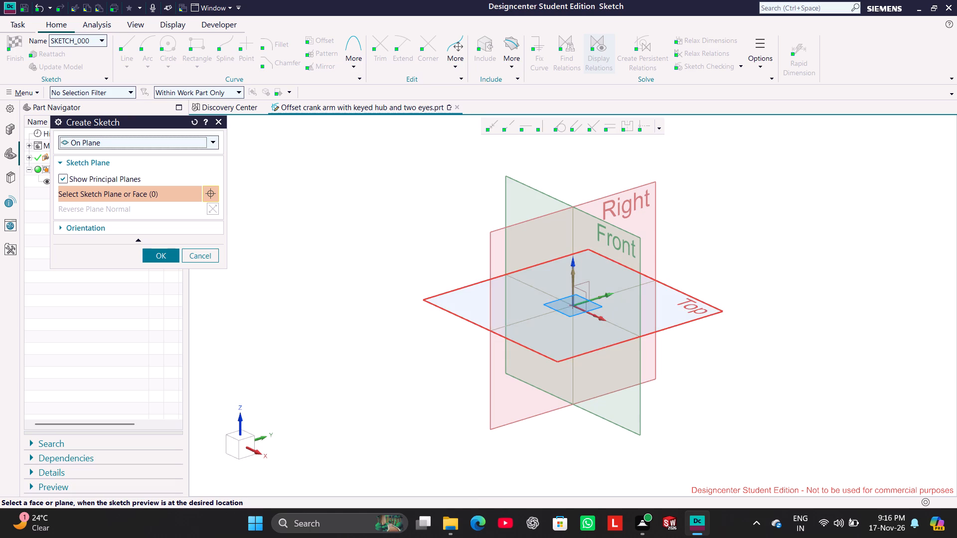
# Sketch a 62 mm diameter circle centred on the origin on the Top plane, and finish the sketch.
pyautogui.click(453, 309)
pyautogui.click(155, 256)
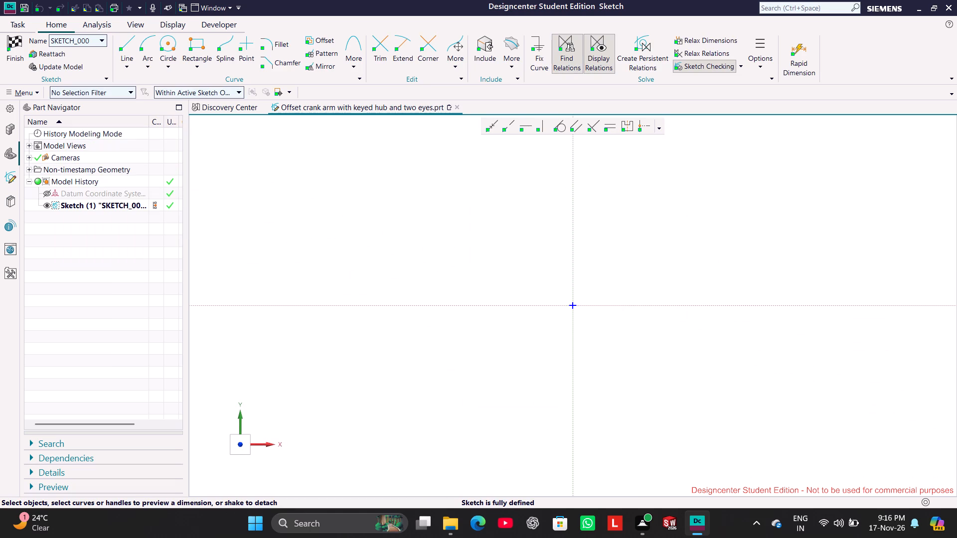
pyautogui.click(169, 39)
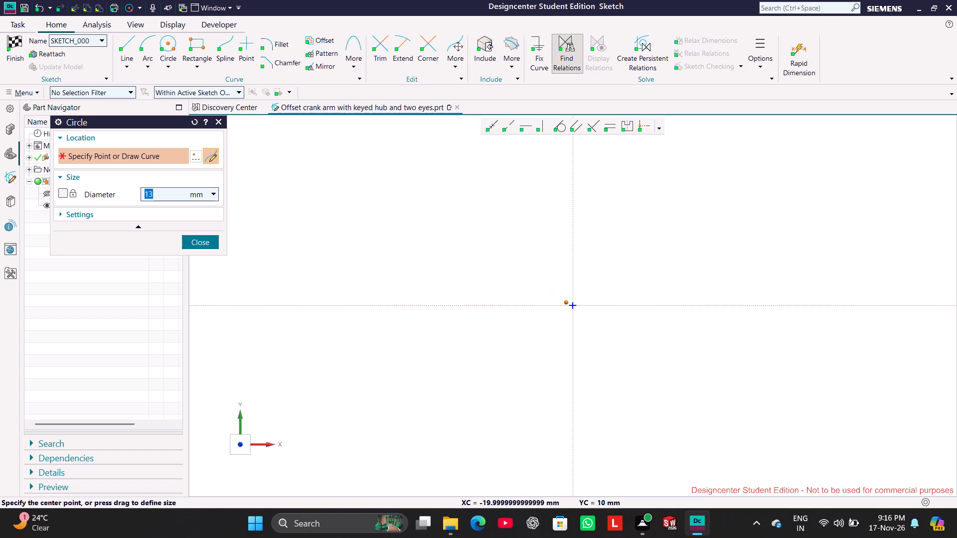
pyautogui.click(573, 306)
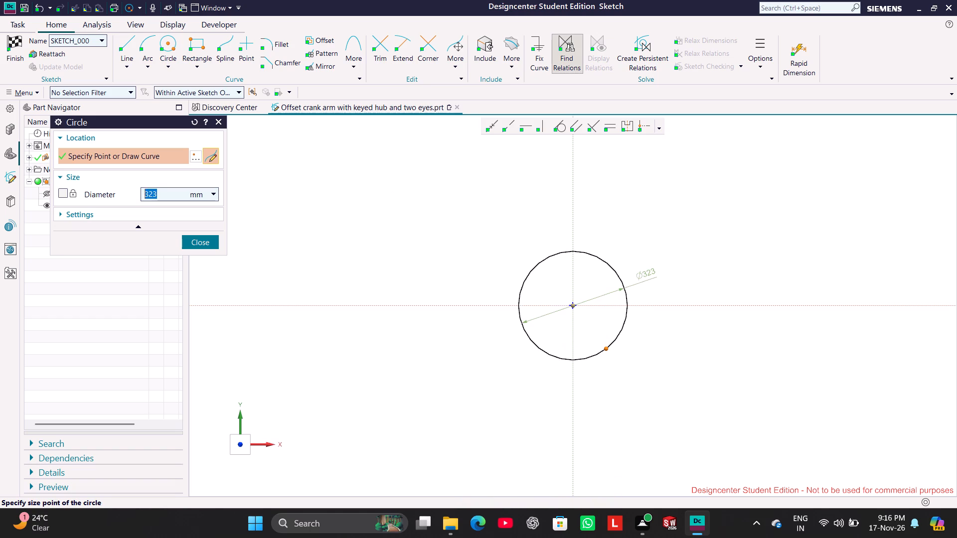
pyautogui.write('62')
pyautogui.press('Return')
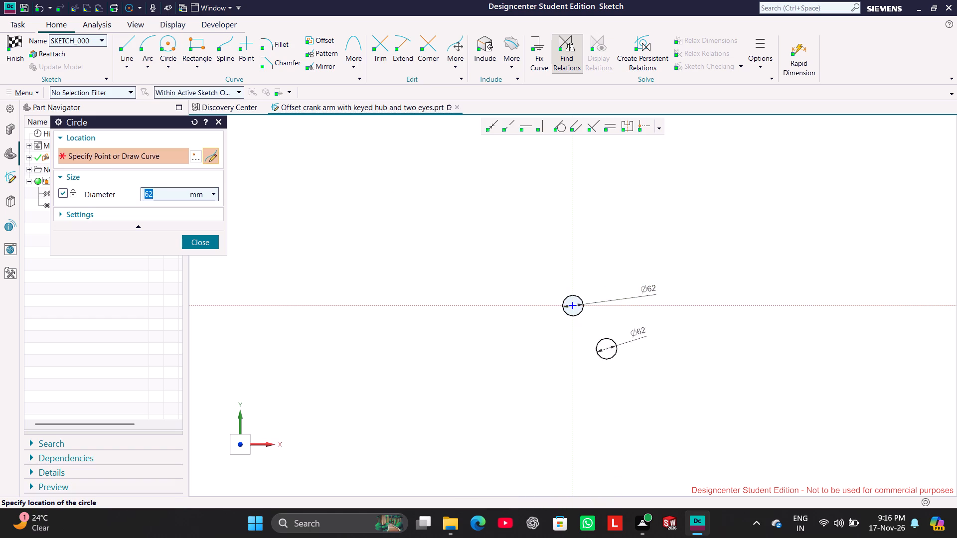
pyautogui.click(199, 240)
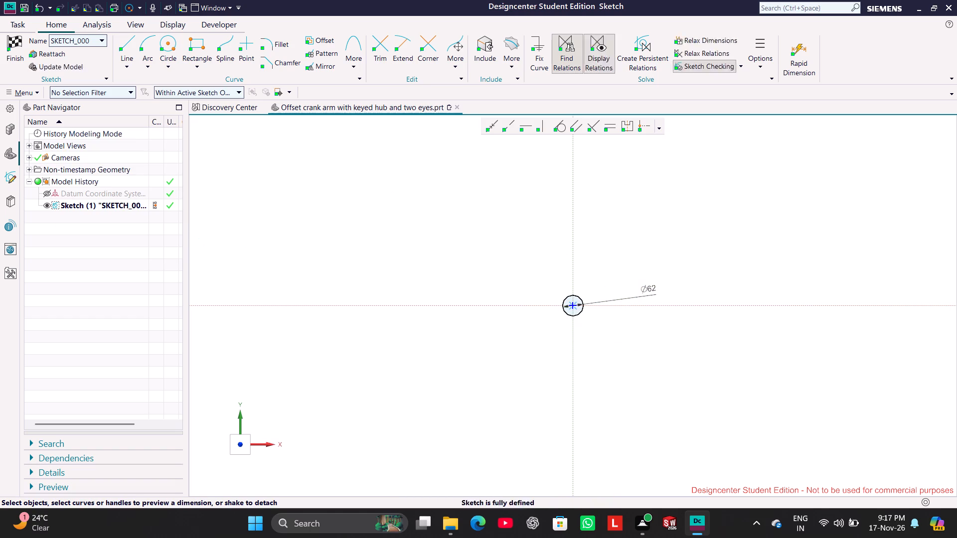
pyautogui.scroll(3, 639, 310)
pyautogui.scroll(2, 594, 298)
pyautogui.scroll(1, 463, 265)
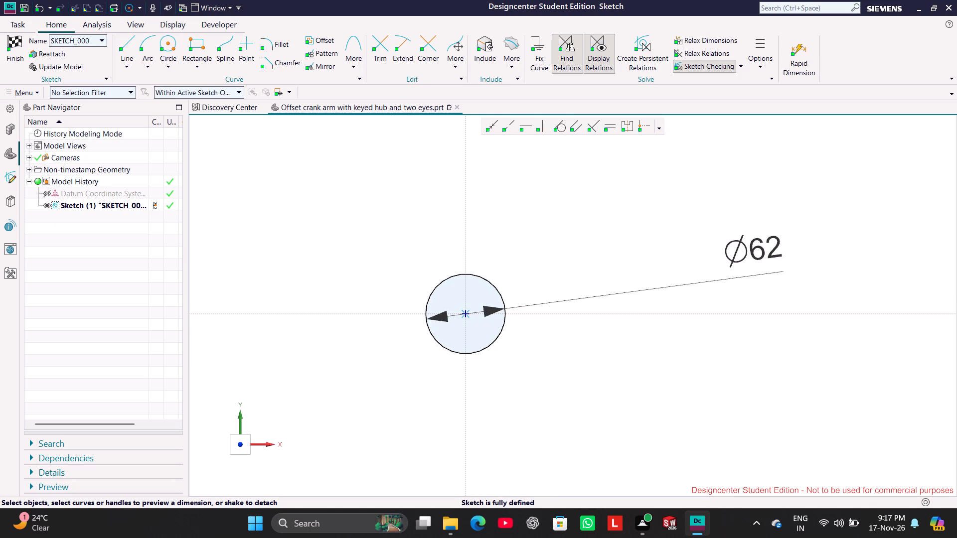
pyautogui.click(370, 223)
pyautogui.click(10, 52)
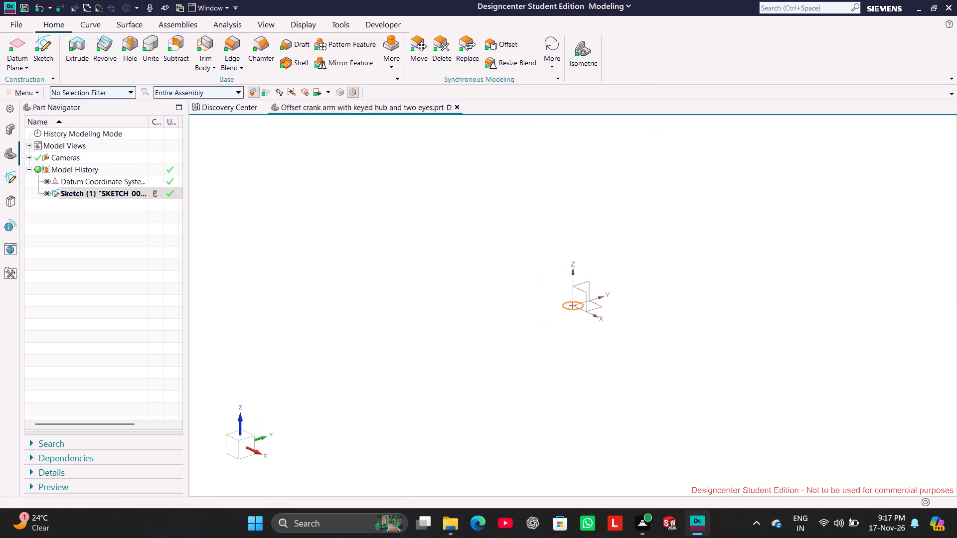
# Extrude the hub circle sketch along its plane normal, starting from distance 0.
pyautogui.rightClick(104, 191)
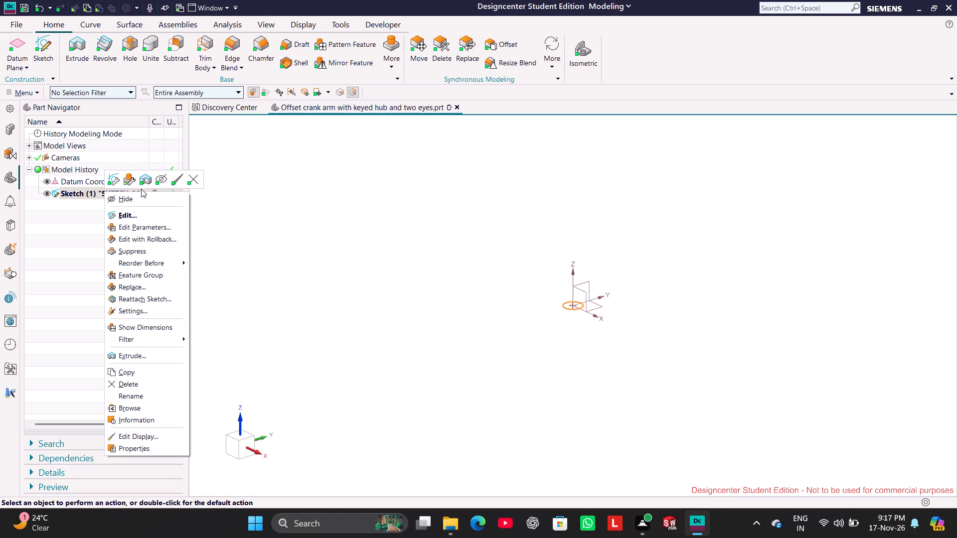
pyautogui.click(144, 174)
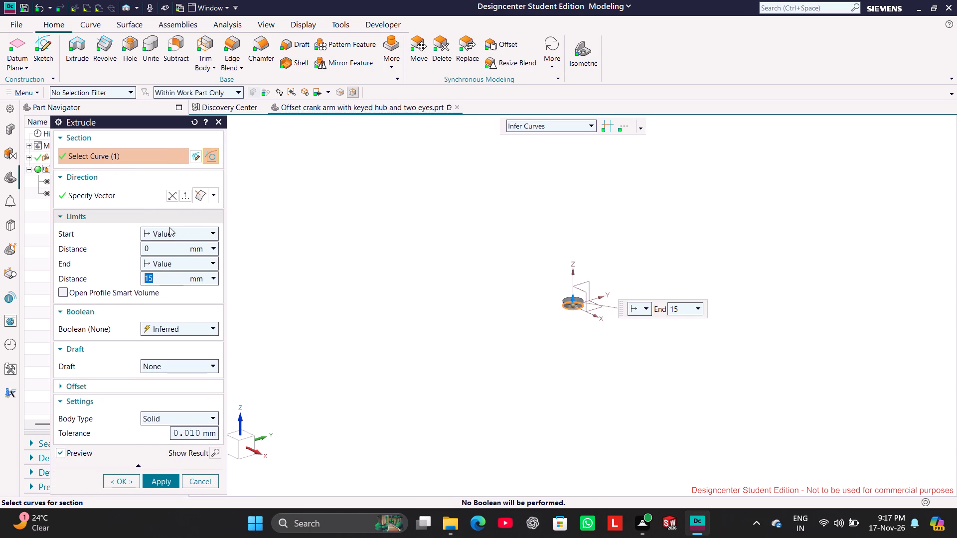
pyautogui.scroll(2, 593, 317)
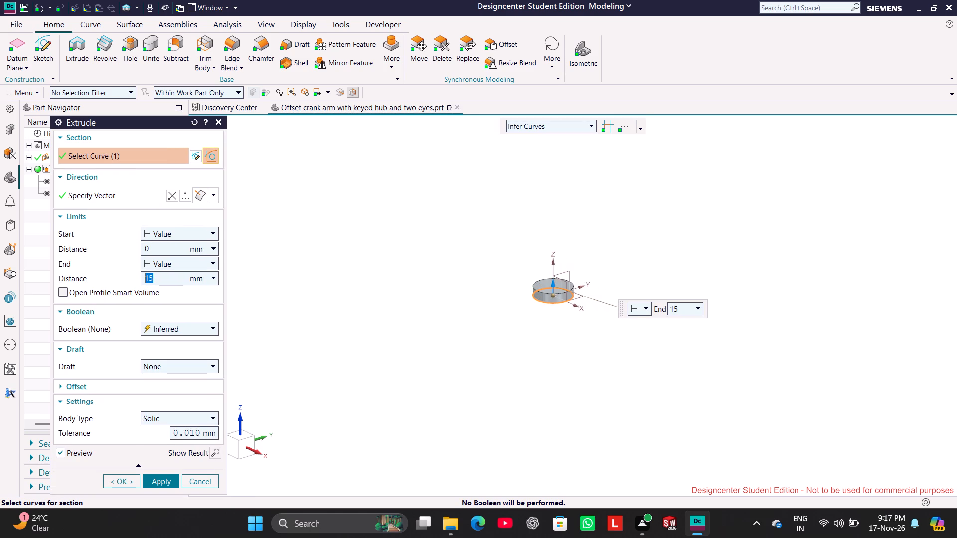
pyautogui.scroll(3, 594, 316)
pyautogui.scroll(2, 469, 270)
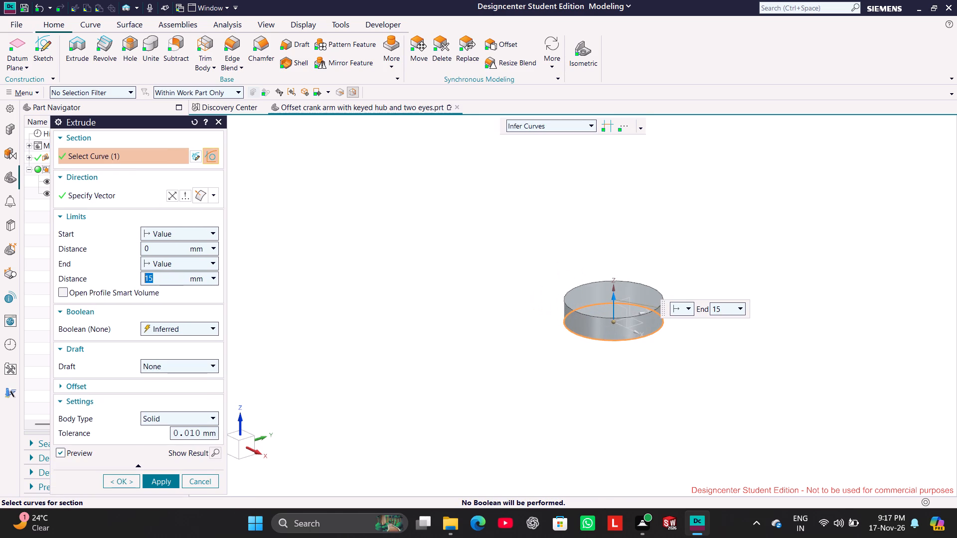
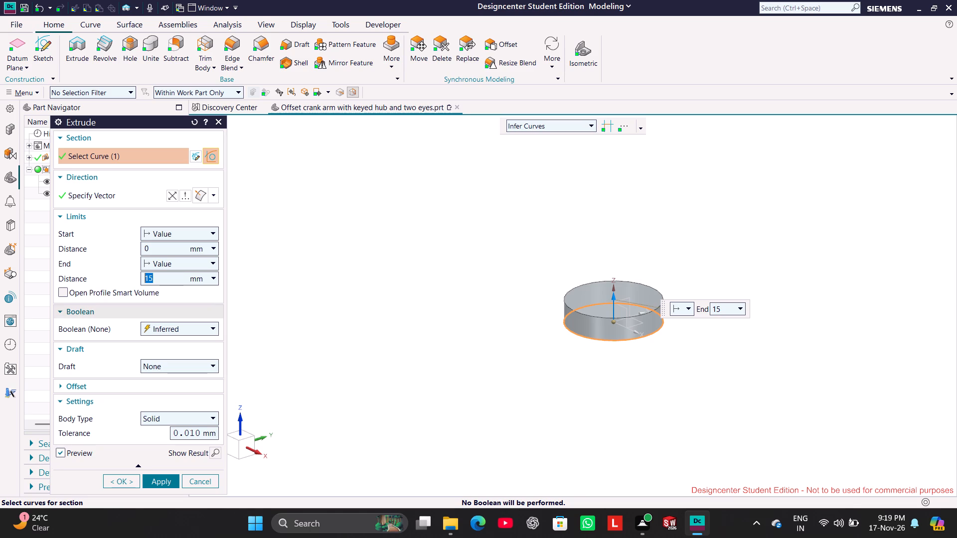
# Set the hub extrusion's end distance to 50 mm and create the solid cylinder.
pyautogui.write('50')
pyautogui.press('Return')
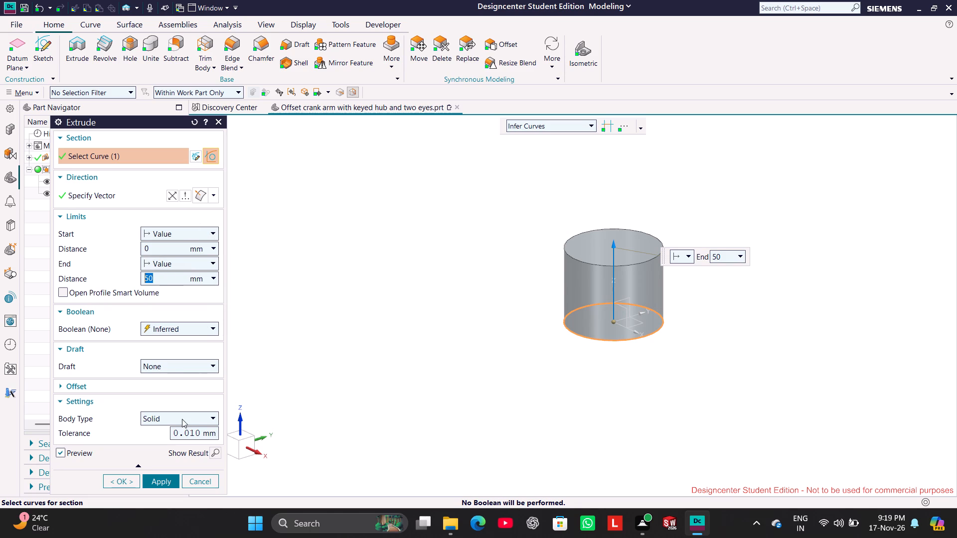
pyautogui.click(161, 485)
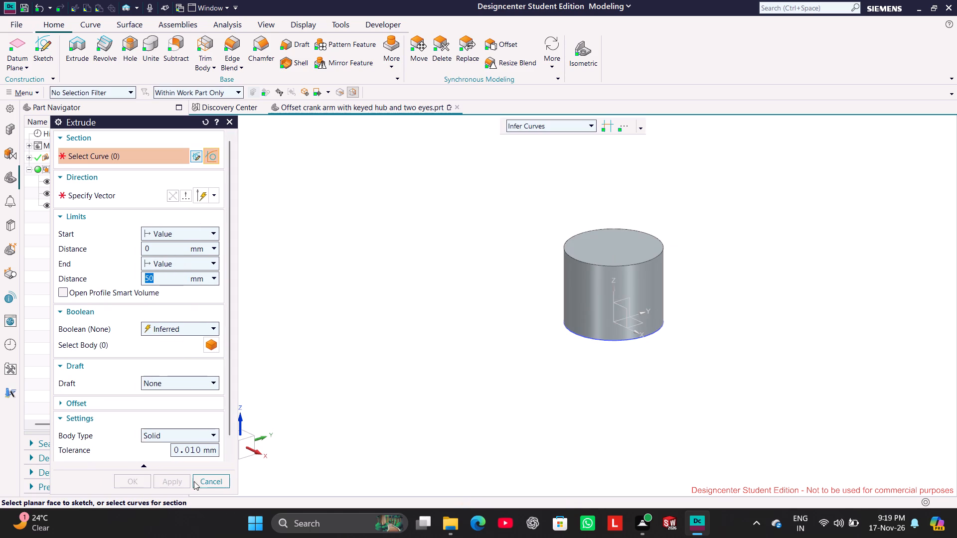
pyautogui.click(205, 480)
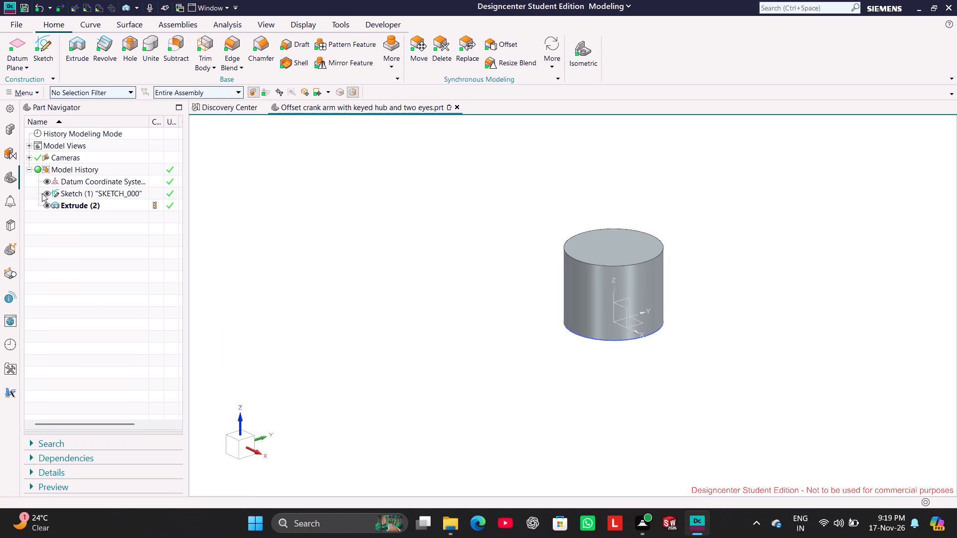
# Hide the hub's base circle sketch.
pyautogui.click(48, 193)
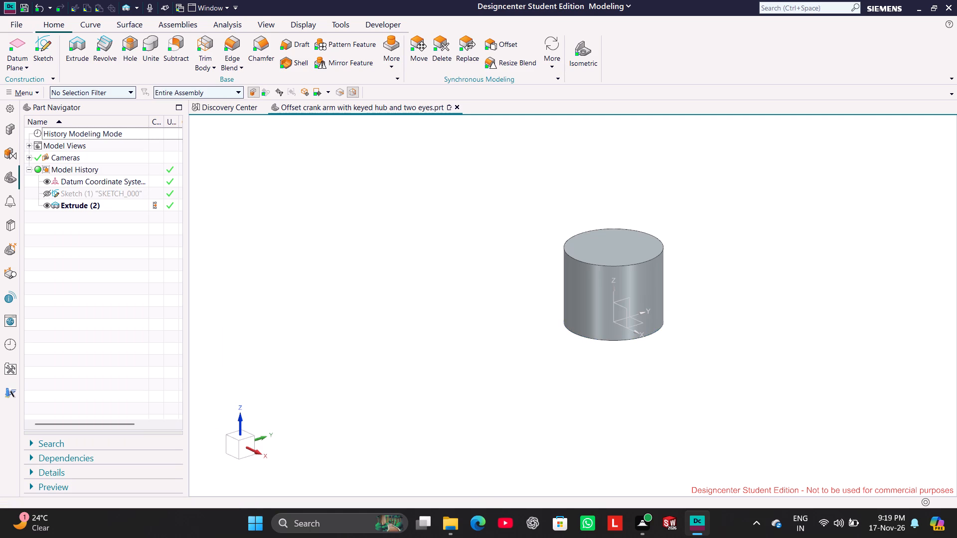
# Create a new sketch on the top circular face of the hub cylinder.
pyautogui.click(39, 54)
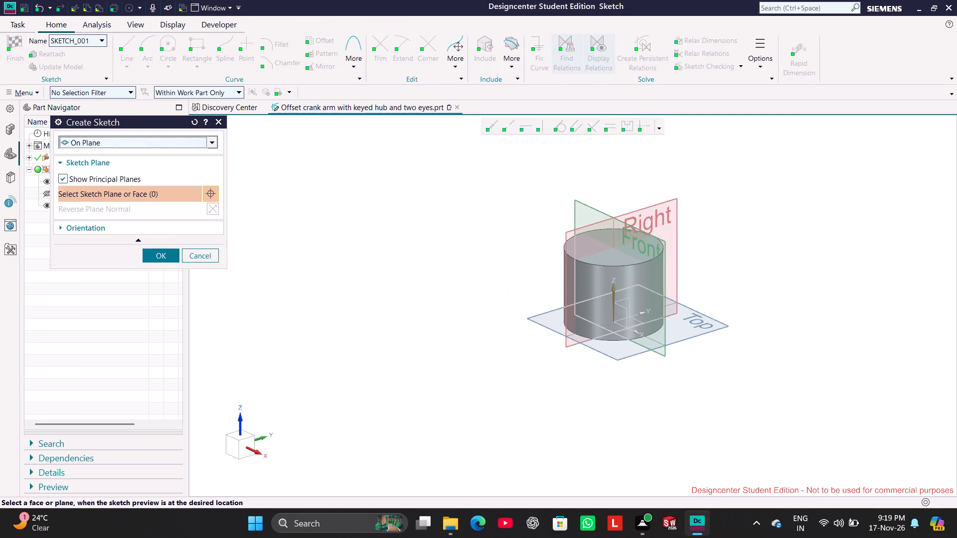
pyautogui.click(618, 259)
pyautogui.click(167, 249)
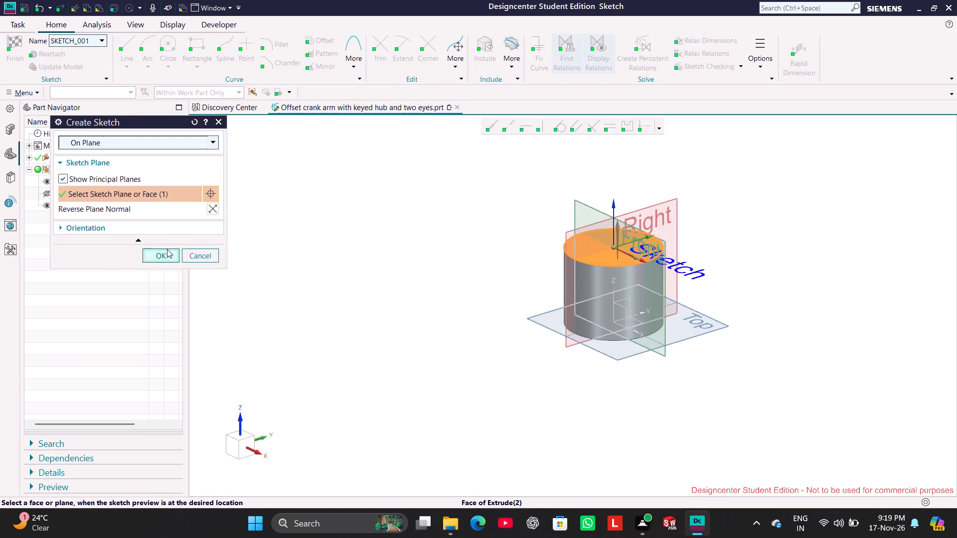
pyautogui.click(460, 208)
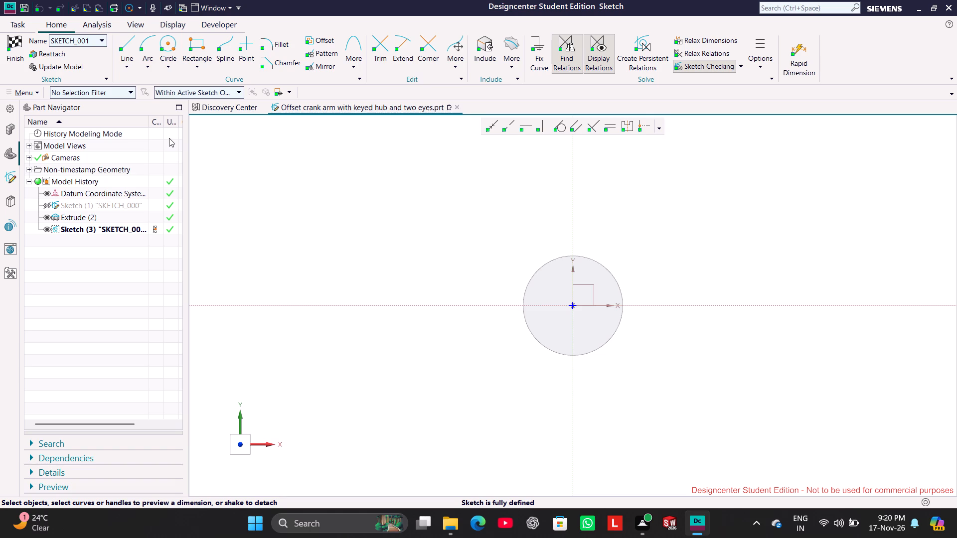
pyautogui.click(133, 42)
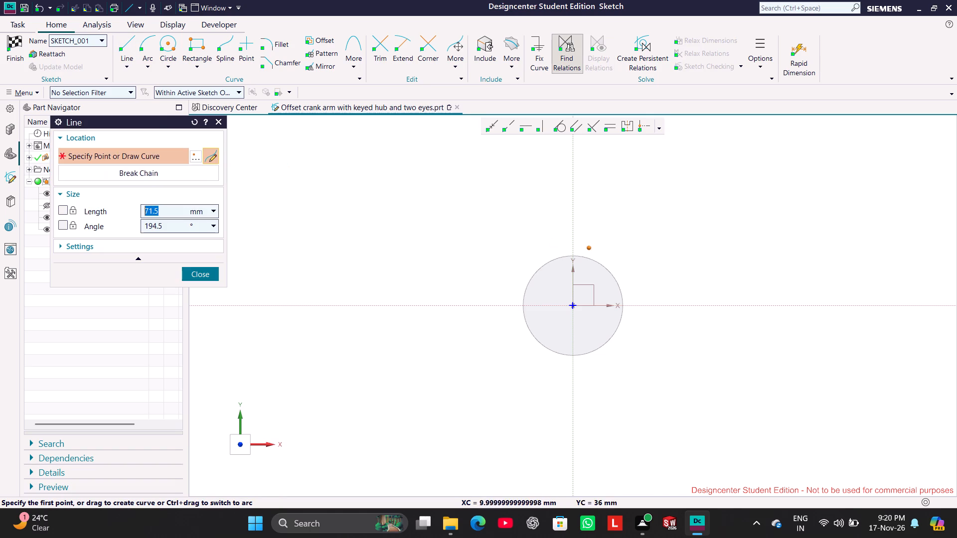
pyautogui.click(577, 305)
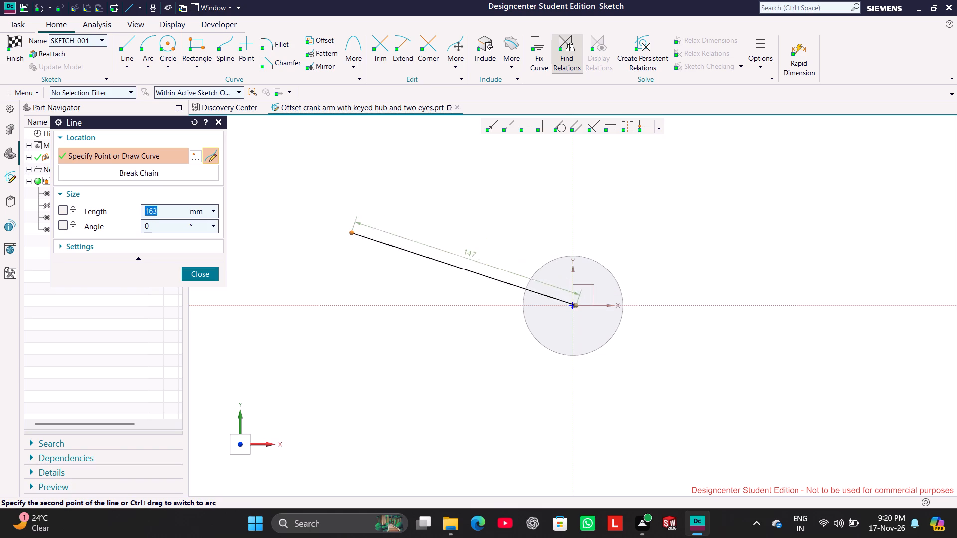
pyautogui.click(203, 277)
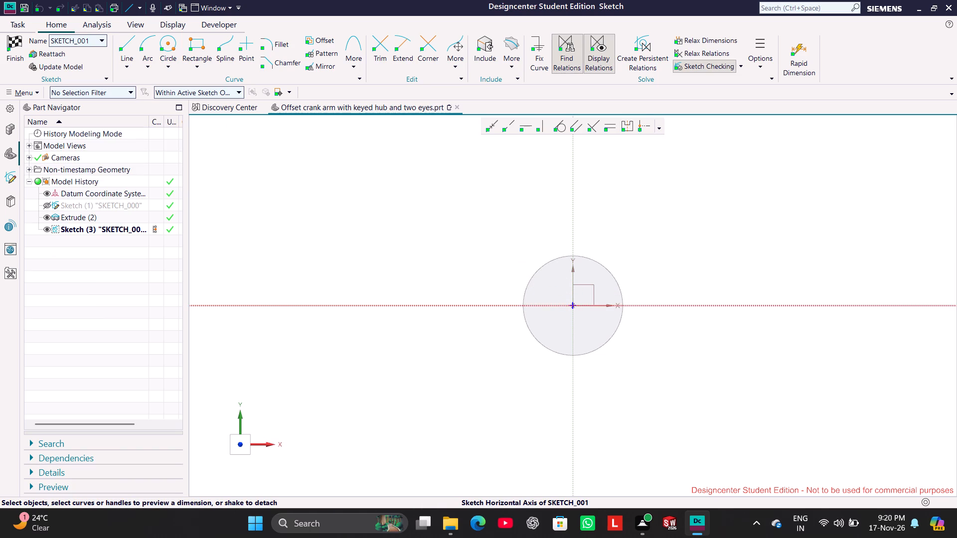
# Draw a horizontal line about 114 mm long from the hub centre along the positive X axis, with a relative angle of 0°.
pyautogui.click(128, 46)
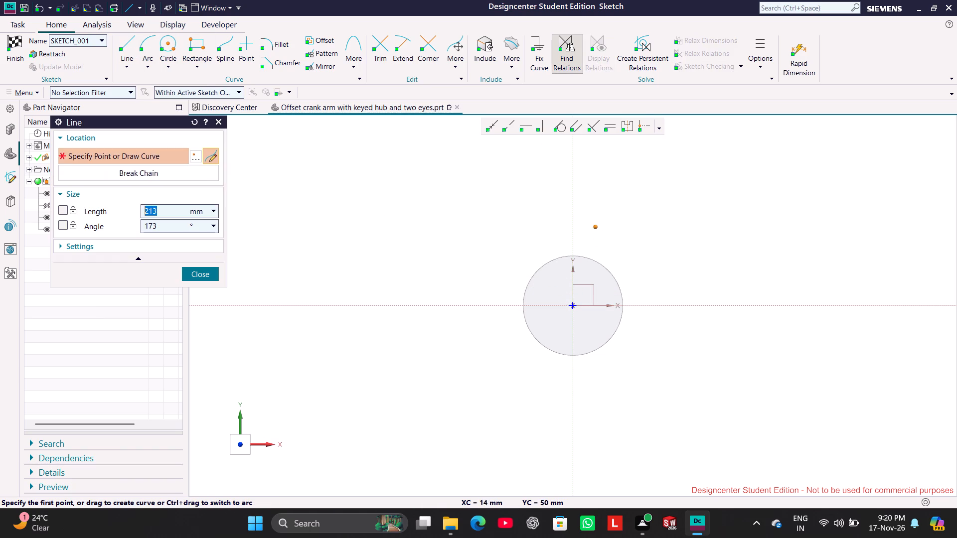
pyautogui.click(574, 304)
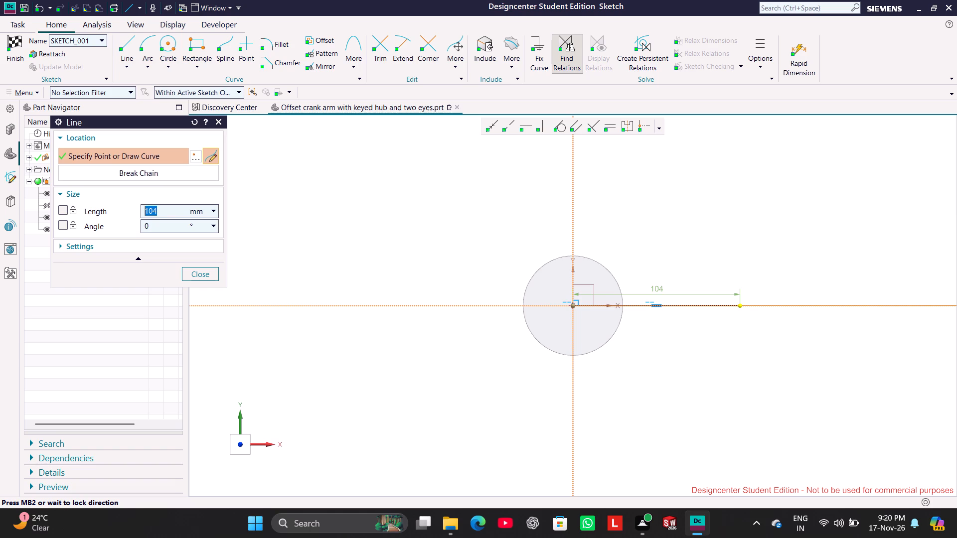
pyautogui.write('65')
pyautogui.press('Return')
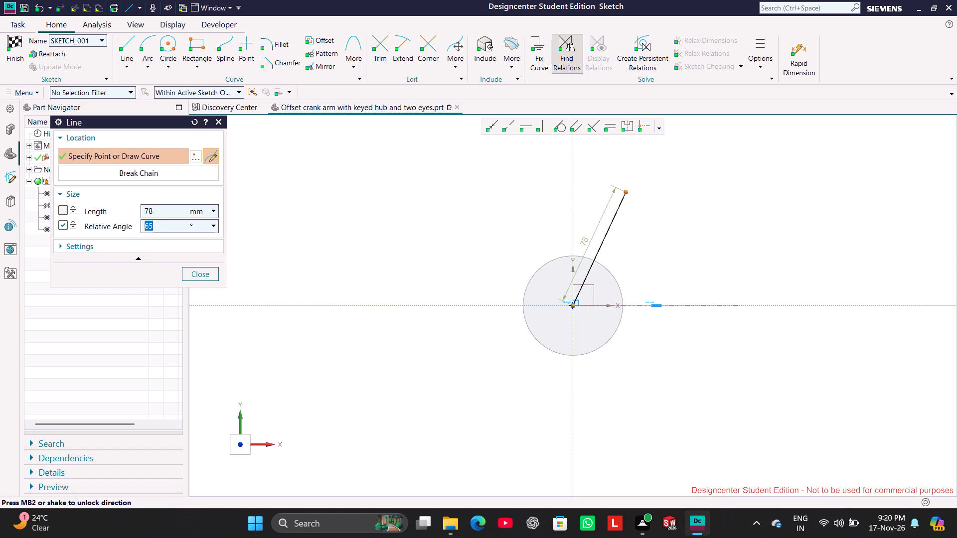
pyautogui.write('90')
pyautogui.press('Return')
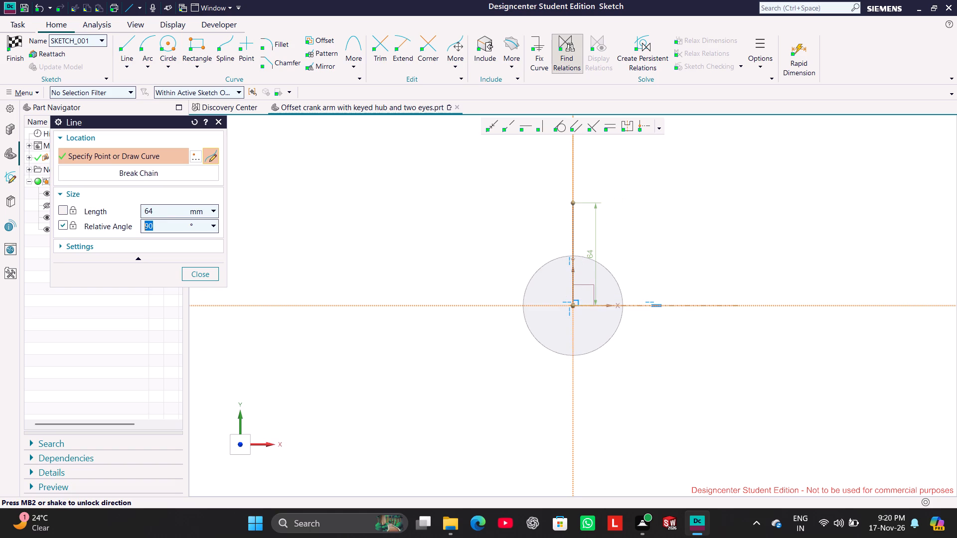
pyautogui.press('0')
pyautogui.press('Return')
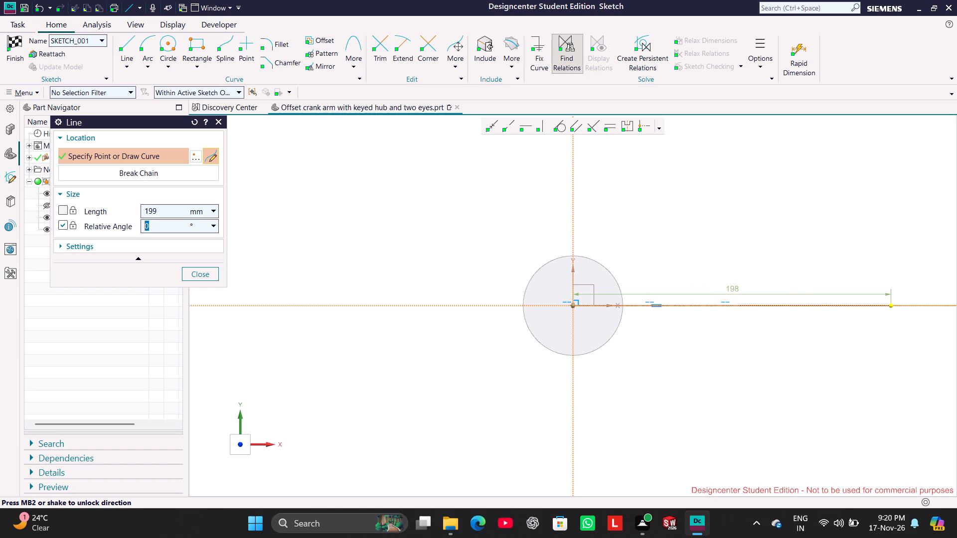
pyautogui.click(757, 233)
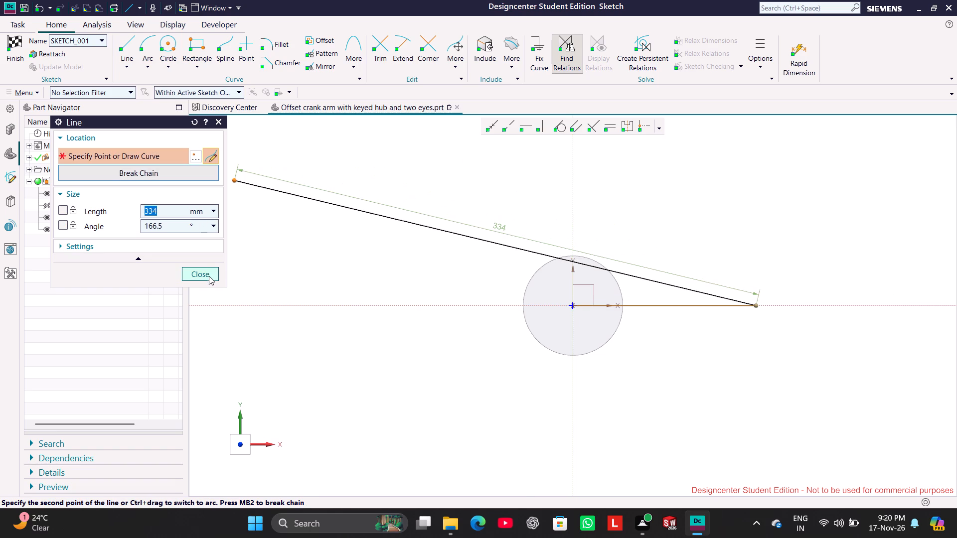
pyautogui.click(212, 273)
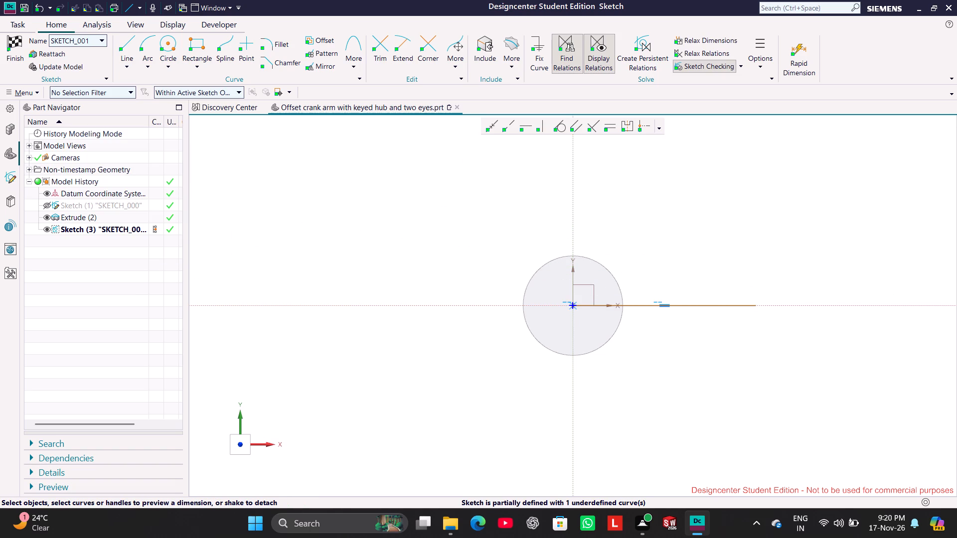
# Dimension the horizontal line's length and set it to 65 mm.
pyautogui.click(731, 307)
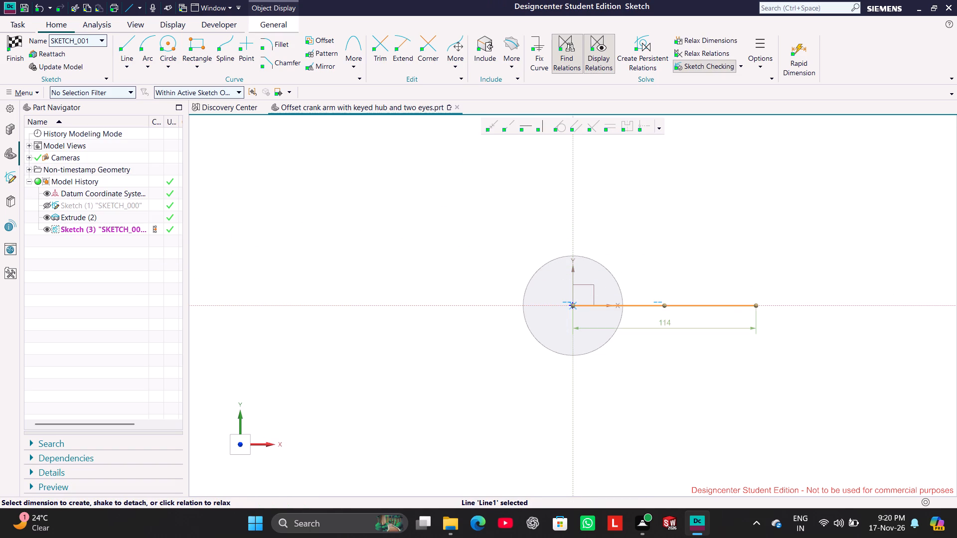
pyautogui.doubleClick(662, 324)
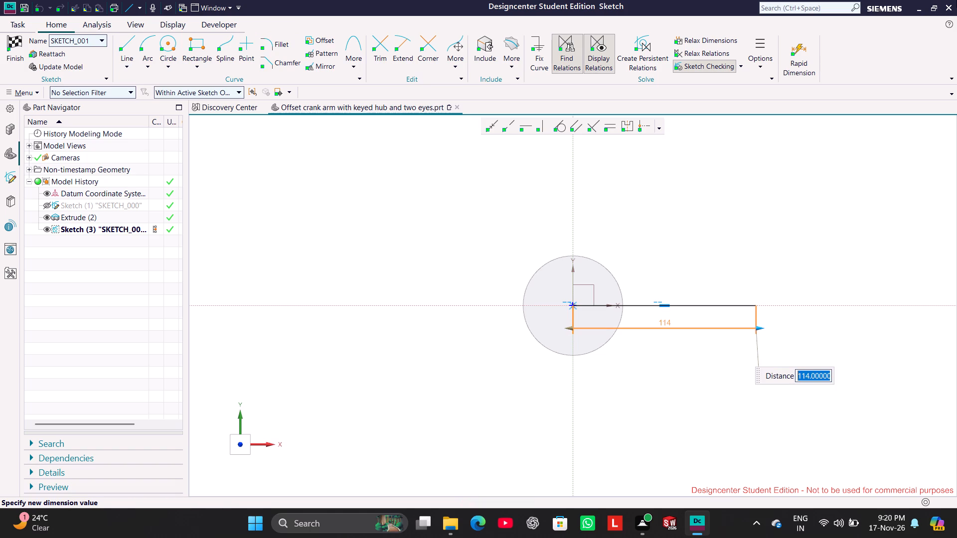
pyautogui.write('65')
pyautogui.press('Return')
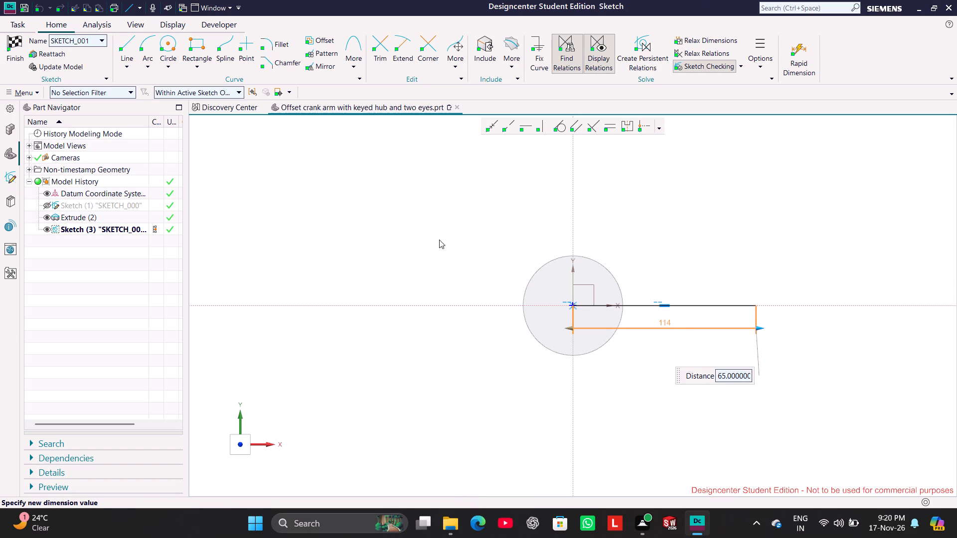
pyautogui.click(408, 270)
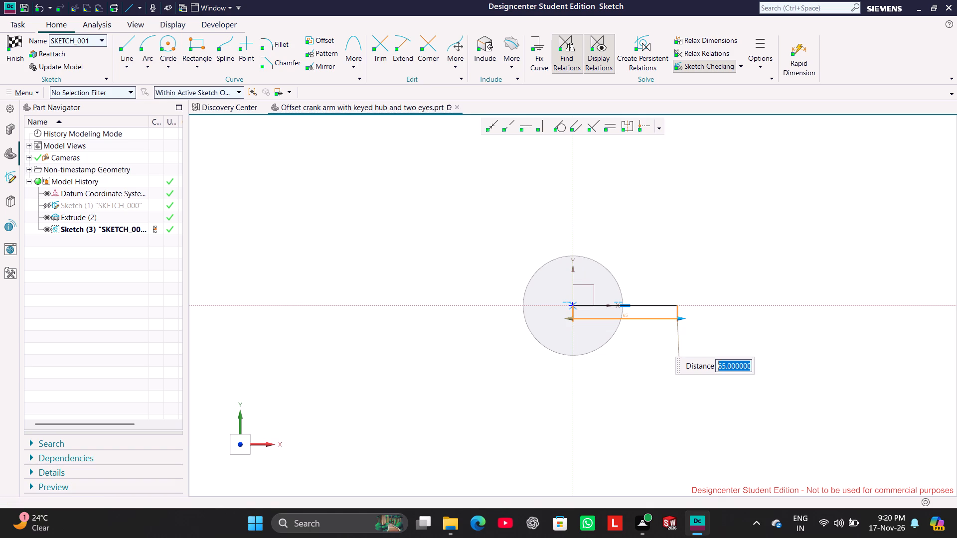
pyautogui.click(735, 235)
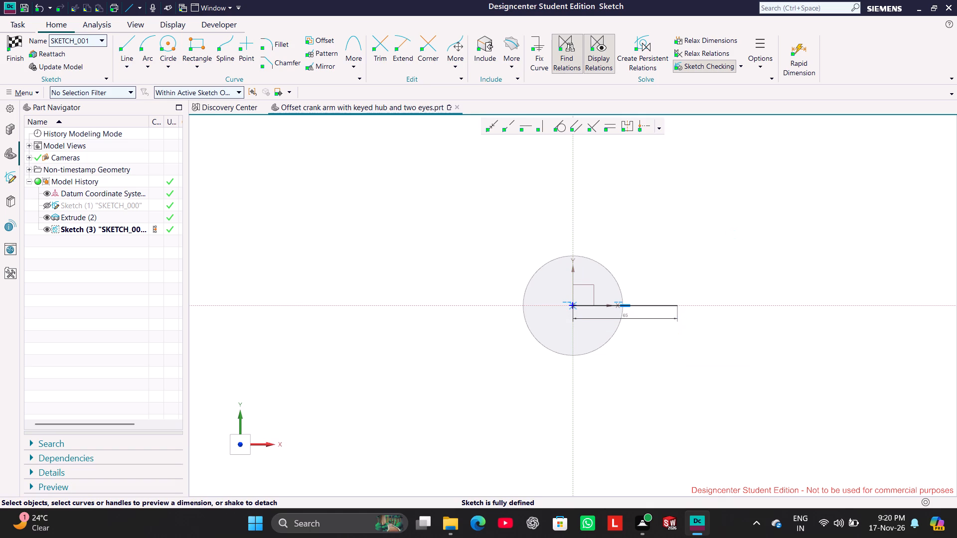
# Sketch a 44 mm diameter circle (22*2) centred on the outer end of the 65 mm line.
pyautogui.scroll(4, 690, 300)
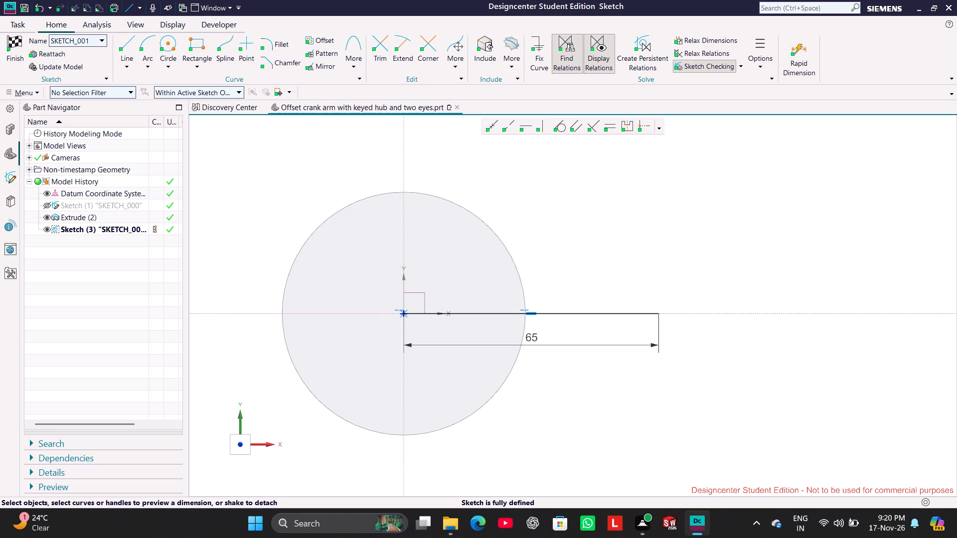
pyautogui.click(169, 44)
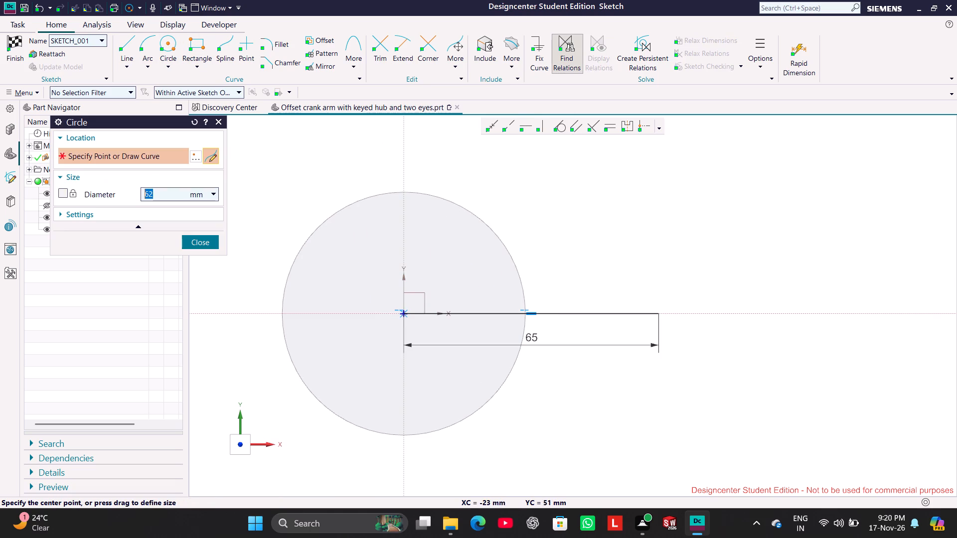
pyautogui.click(659, 312)
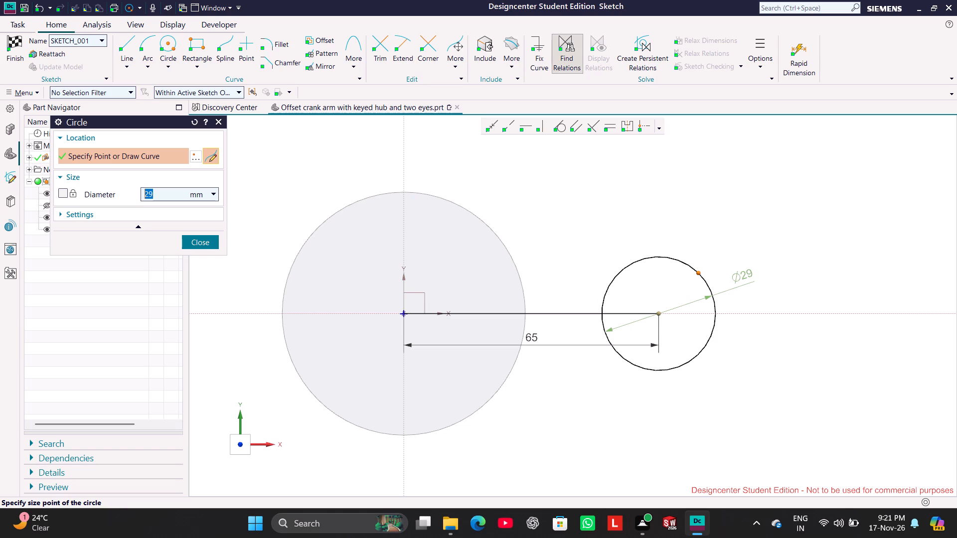
pyautogui.write('44')
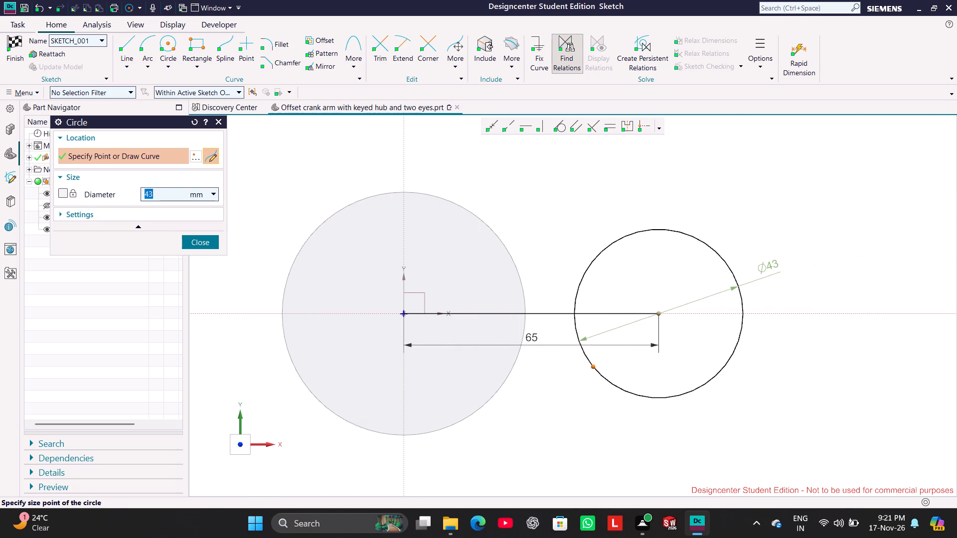
pyautogui.write('22*')
pyautogui.press('2')
pyautogui.press('Return')
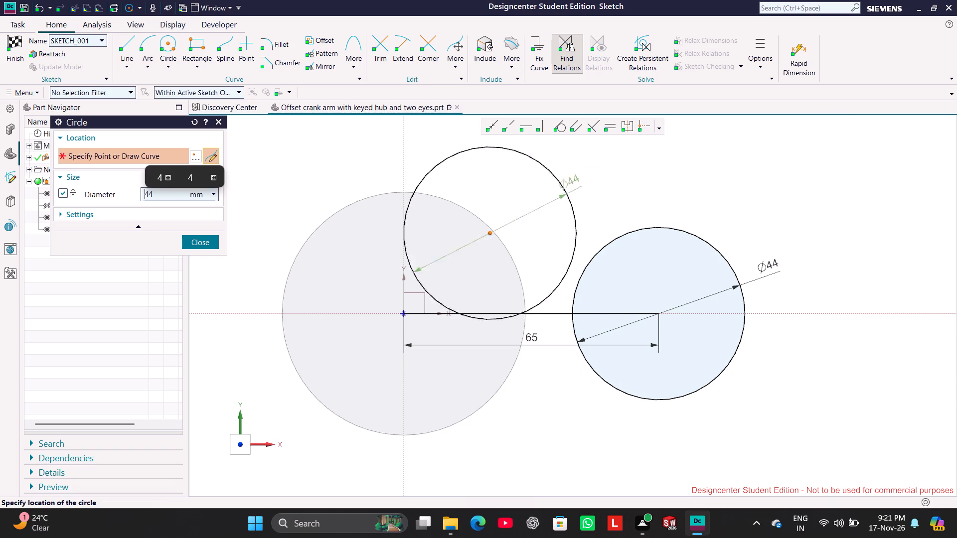
pyautogui.click(210, 234)
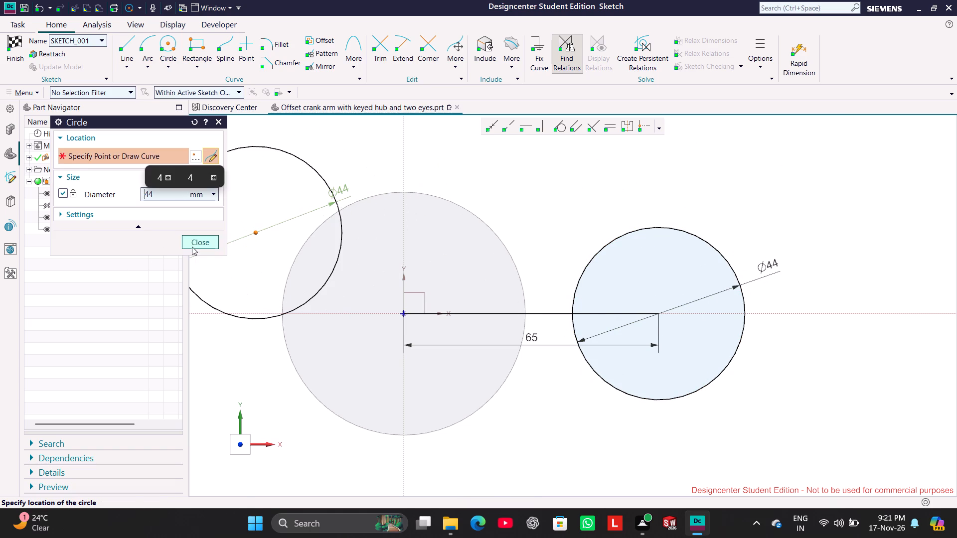
pyautogui.click(192, 246)
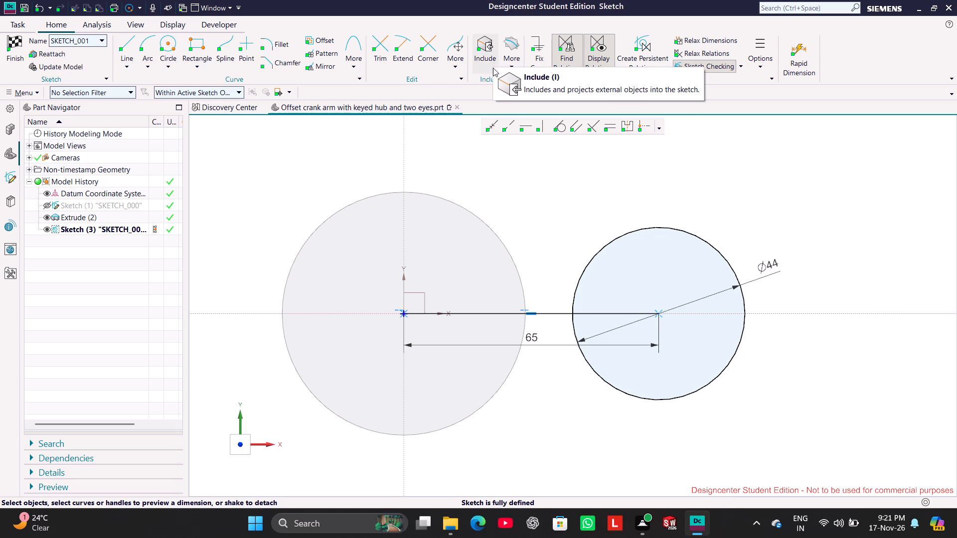
# Include the hub's outer circular edge in the active sketch as projected reference geometry.
pyautogui.click(474, 41)
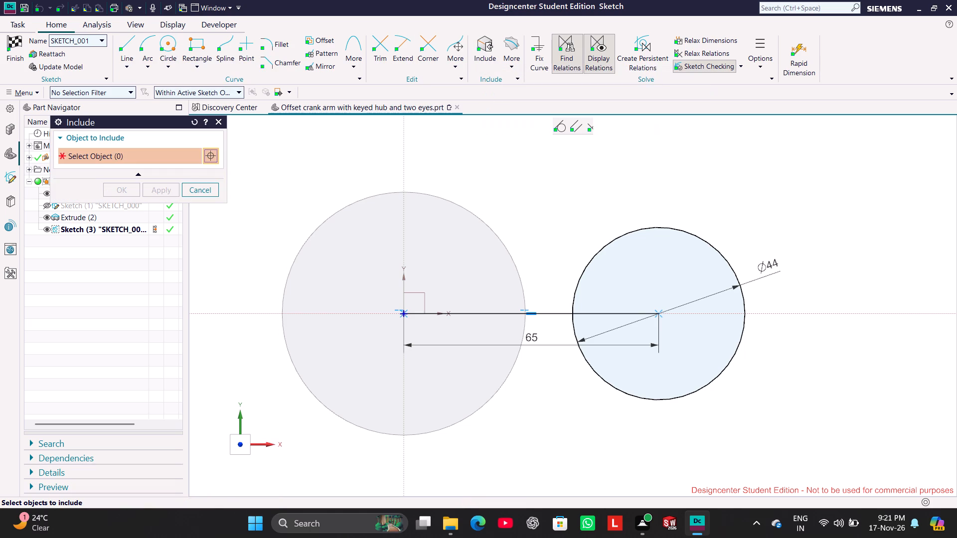
pyautogui.click(435, 192)
pyautogui.click(162, 187)
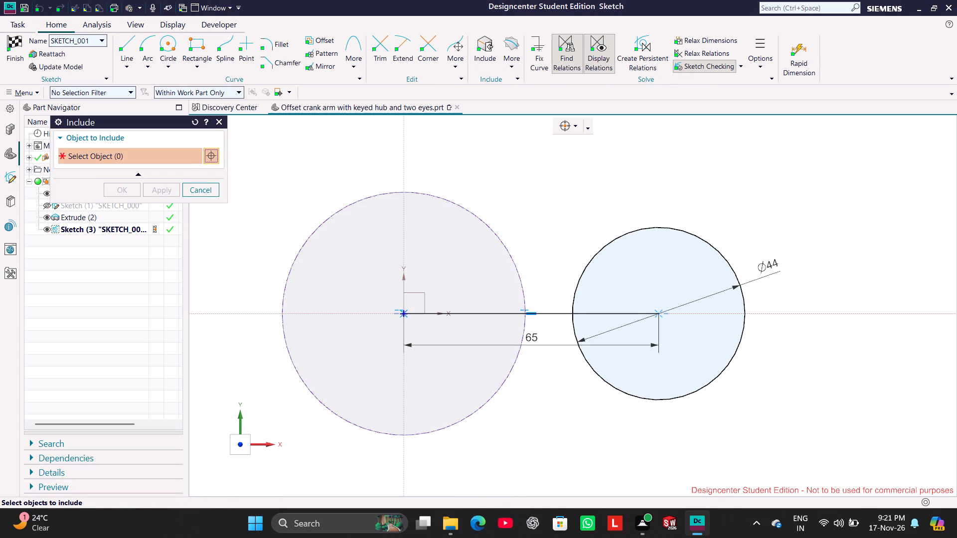
pyautogui.rightClick(361, 195)
pyautogui.click(287, 156)
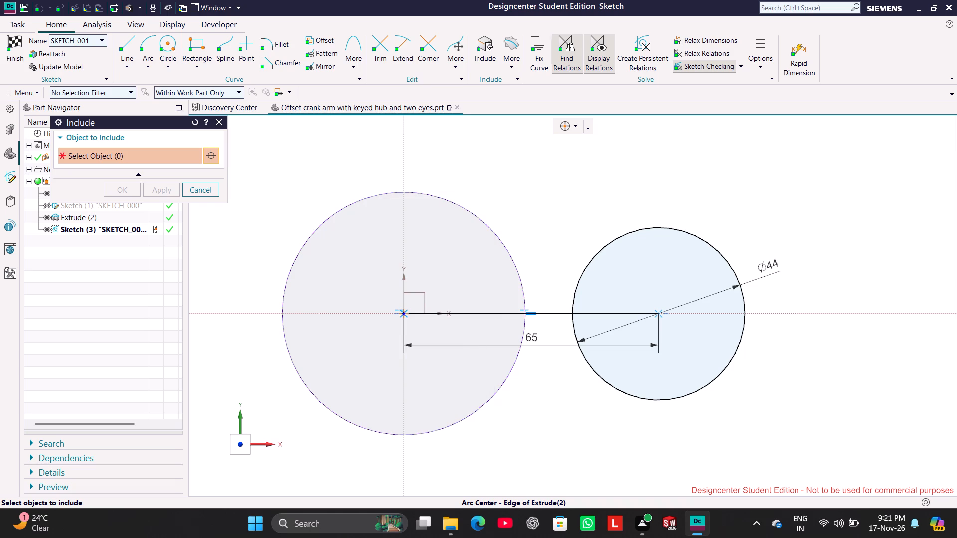
pyautogui.rightClick(372, 198)
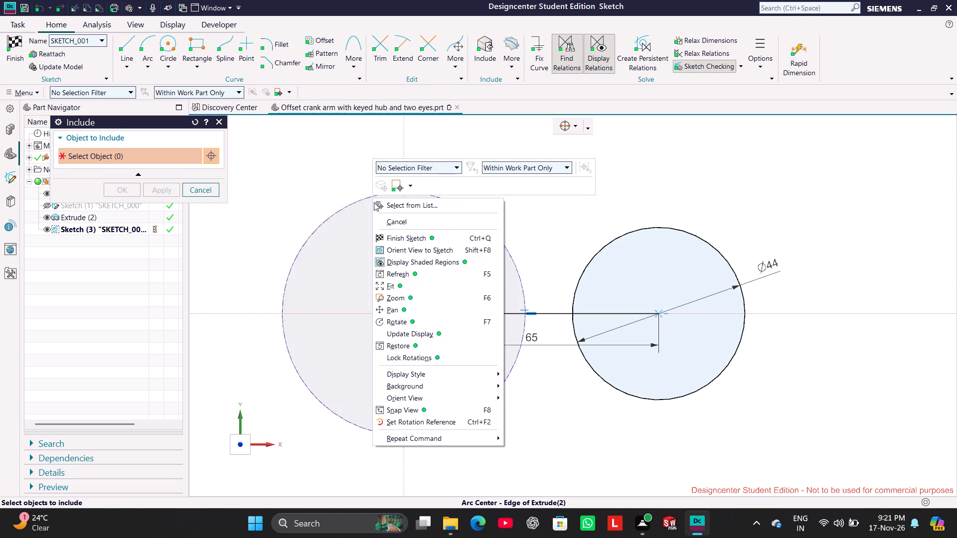
pyautogui.click(308, 151)
pyautogui.click(206, 192)
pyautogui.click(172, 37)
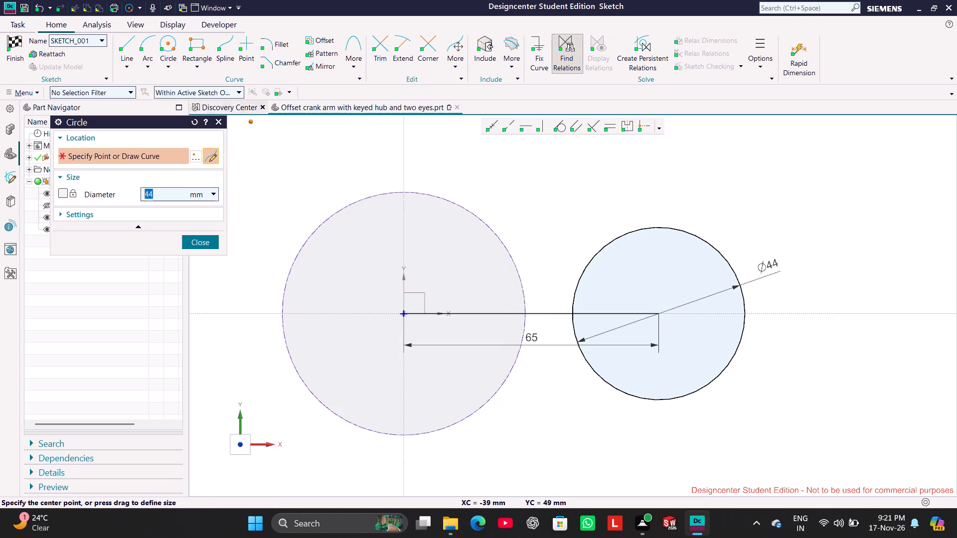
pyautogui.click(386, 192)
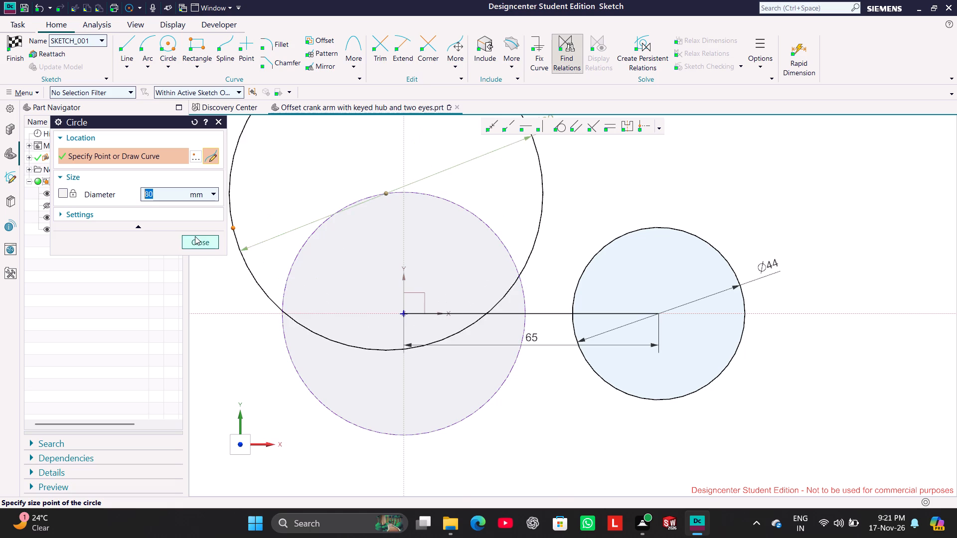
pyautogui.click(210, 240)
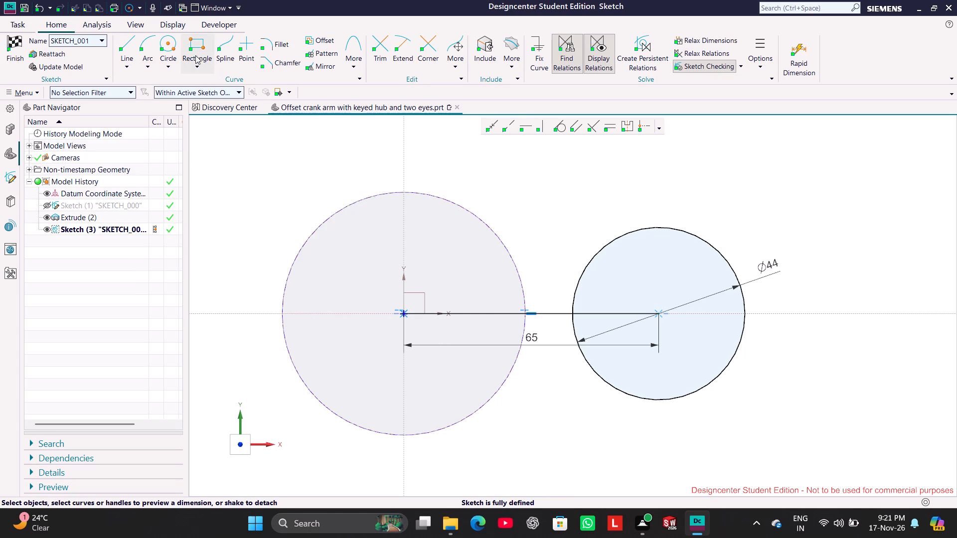
# Sketch a 62 mm diameter circle centred on the hub centre, snapped to the included hub edge.
pyautogui.click(167, 43)
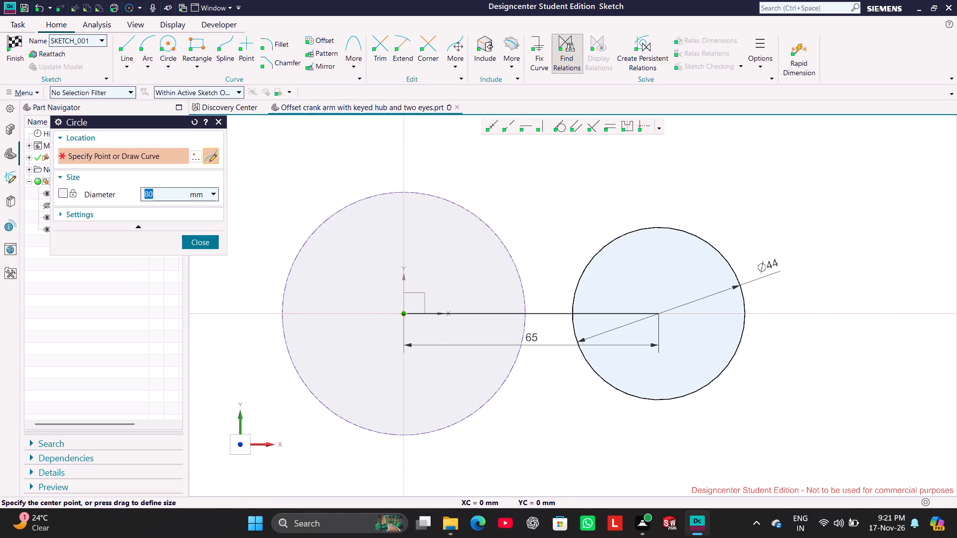
pyautogui.click(407, 315)
pyautogui.click(506, 386)
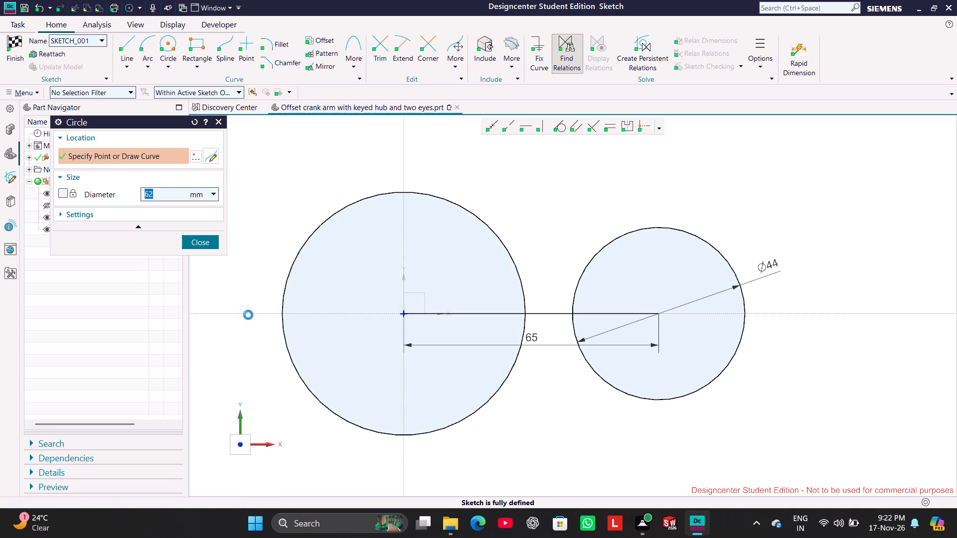
pyautogui.click(202, 243)
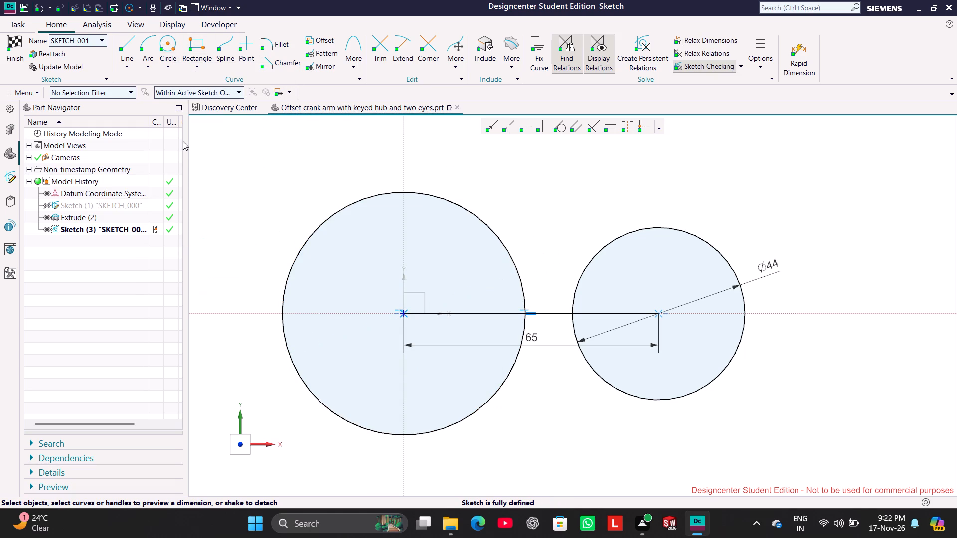
# Draw a sloping line about 59 mm long above the two circles, spanning from the hub to the eye.
pyautogui.click(130, 44)
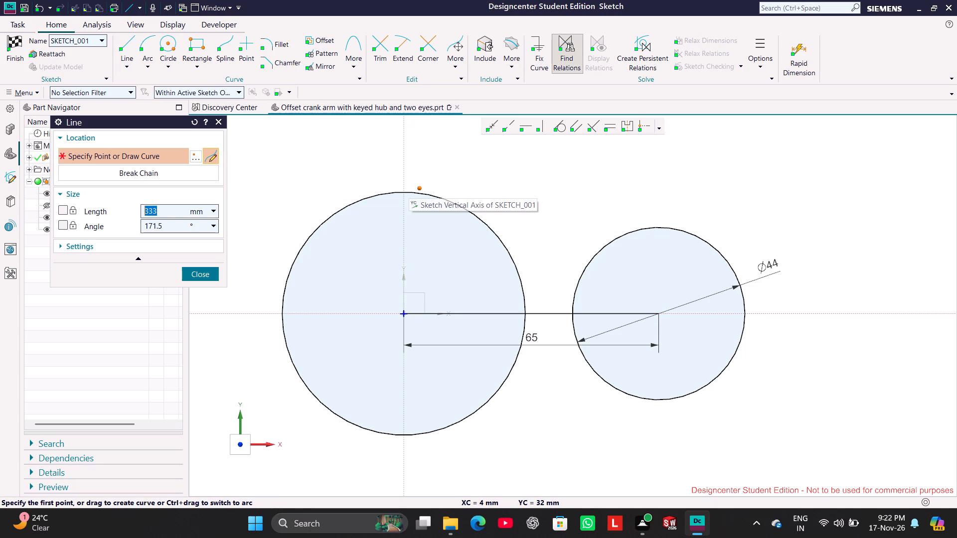
pyautogui.click(441, 168)
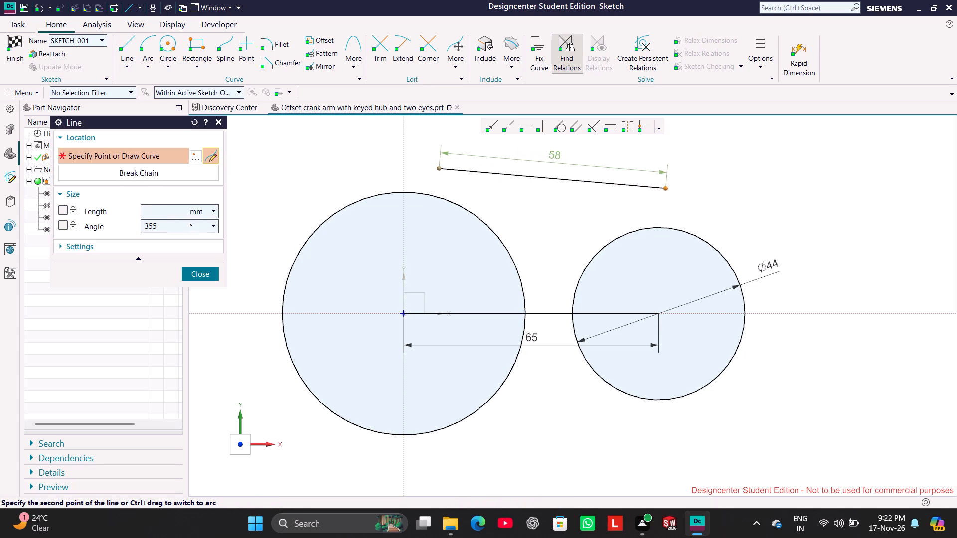
pyautogui.click(669, 189)
pyautogui.click(211, 265)
pyautogui.click(212, 274)
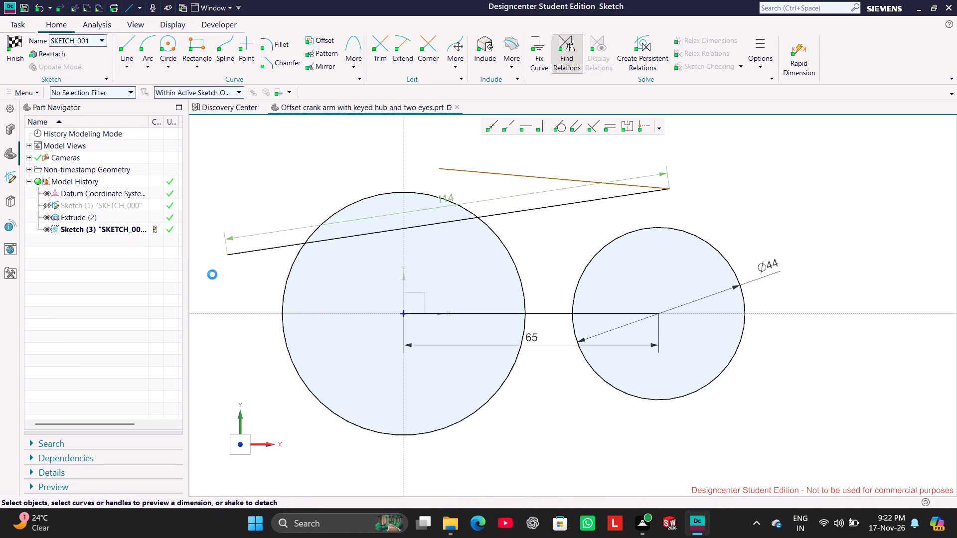
# Make the sloping line tangent to both the hub circle and the 44 mm eye circle.
pyautogui.click(499, 173)
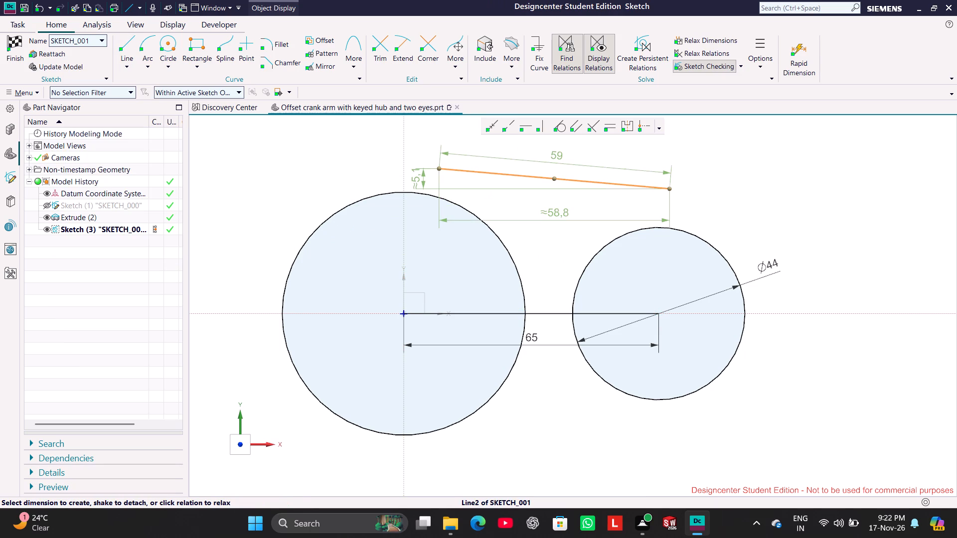
pyautogui.click(474, 214)
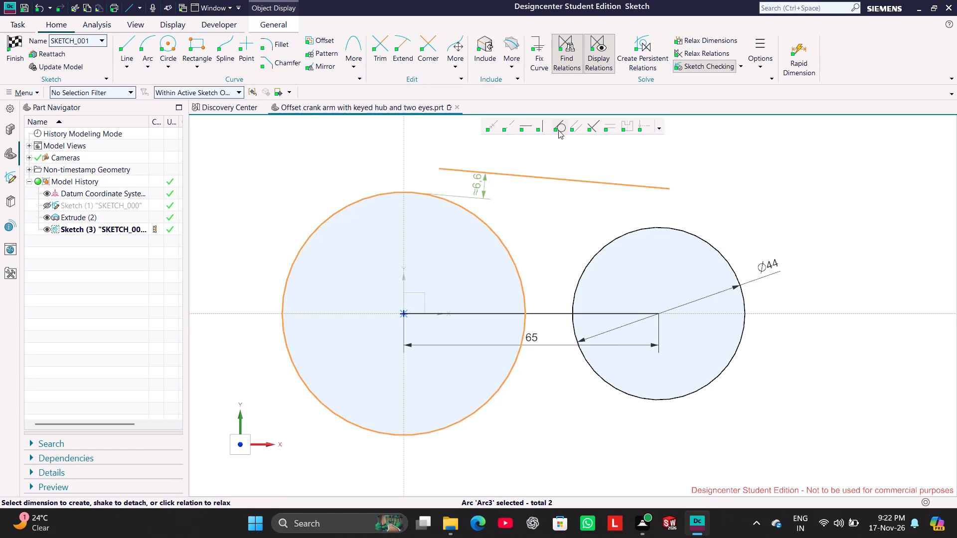
pyautogui.click(560, 126)
pyautogui.click(630, 231)
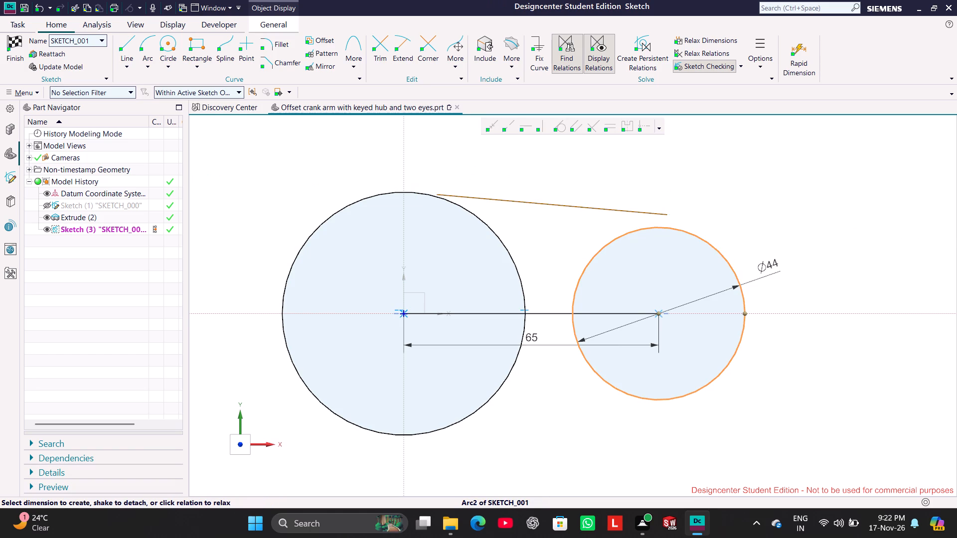
pyautogui.click(628, 211)
pyautogui.click(562, 124)
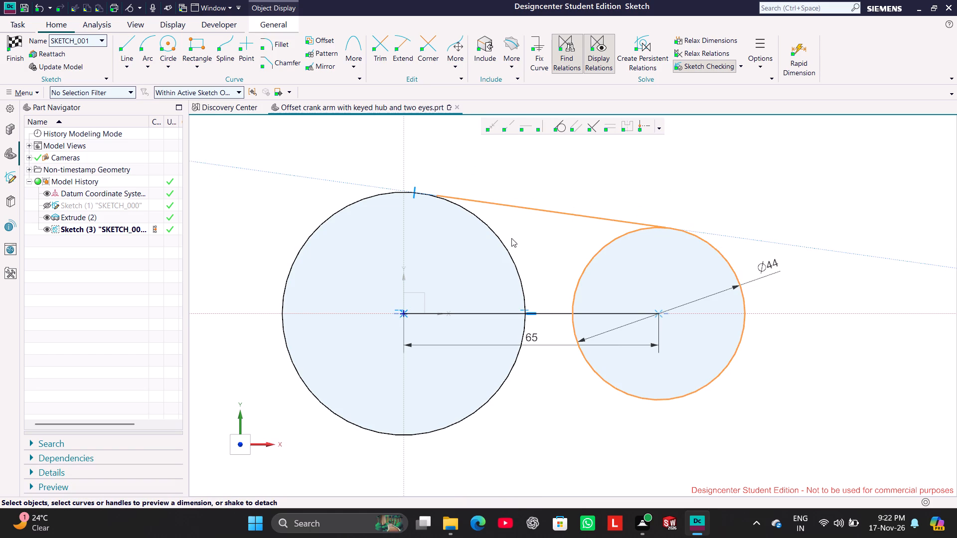
pyautogui.click(366, 280)
pyautogui.click(552, 159)
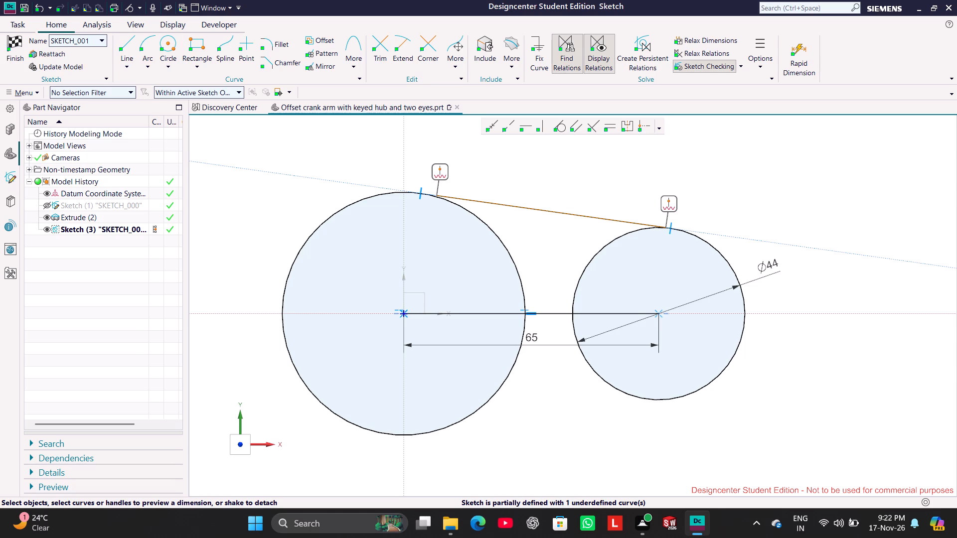
# Convert the 65 mm centre line between the hub and eye to a reference line.
pyautogui.rightClick(561, 316)
pyautogui.click(569, 304)
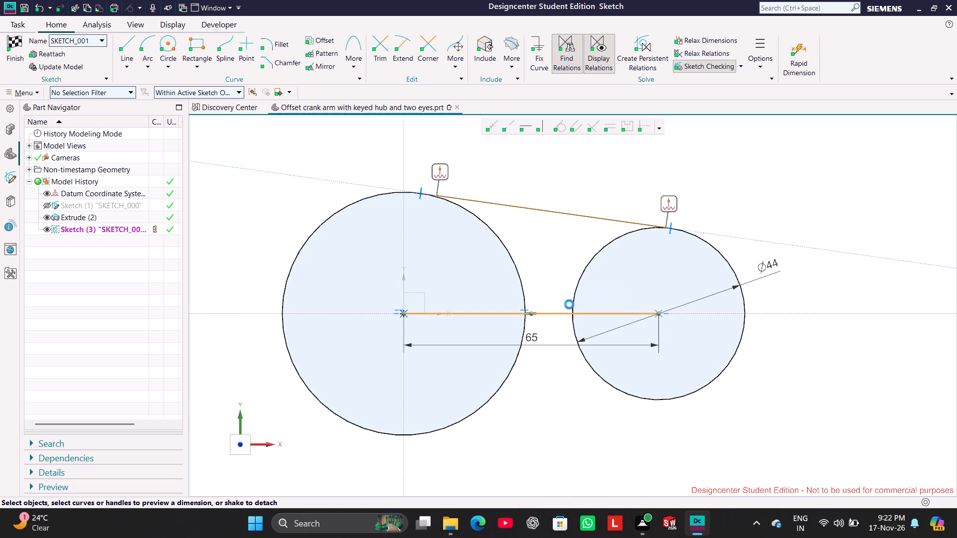
pyautogui.click(546, 241)
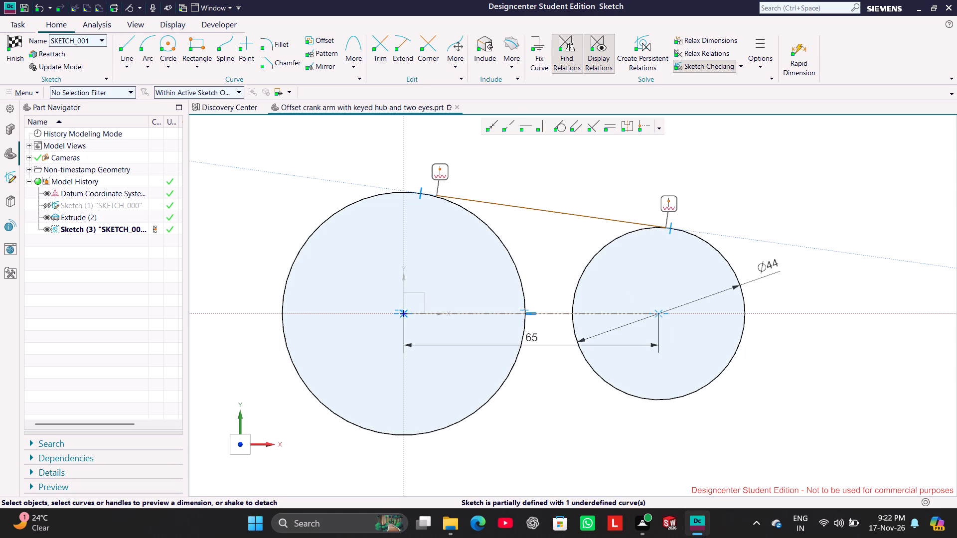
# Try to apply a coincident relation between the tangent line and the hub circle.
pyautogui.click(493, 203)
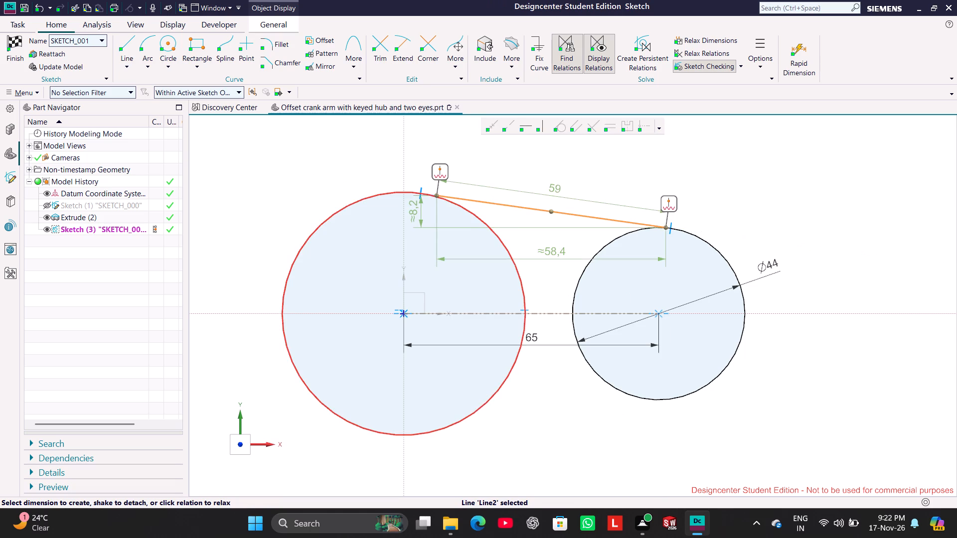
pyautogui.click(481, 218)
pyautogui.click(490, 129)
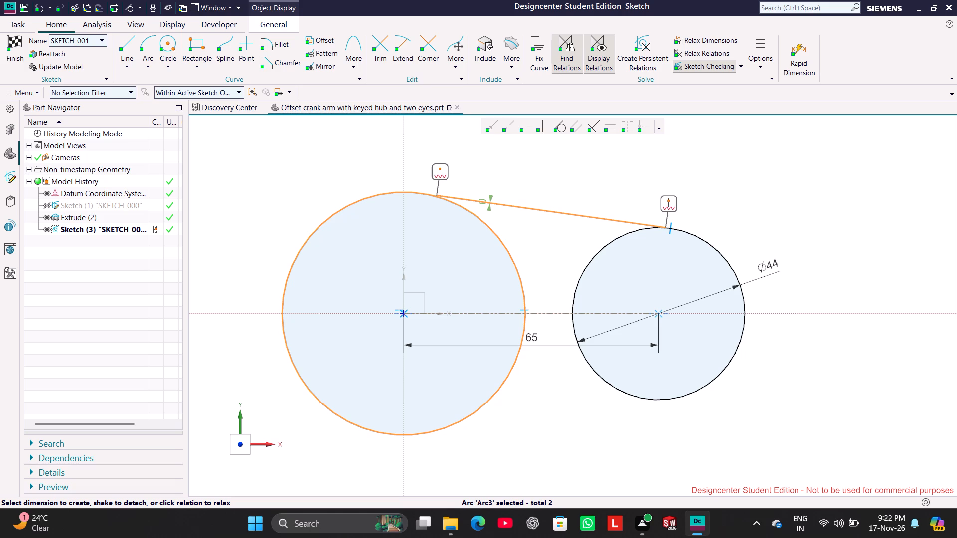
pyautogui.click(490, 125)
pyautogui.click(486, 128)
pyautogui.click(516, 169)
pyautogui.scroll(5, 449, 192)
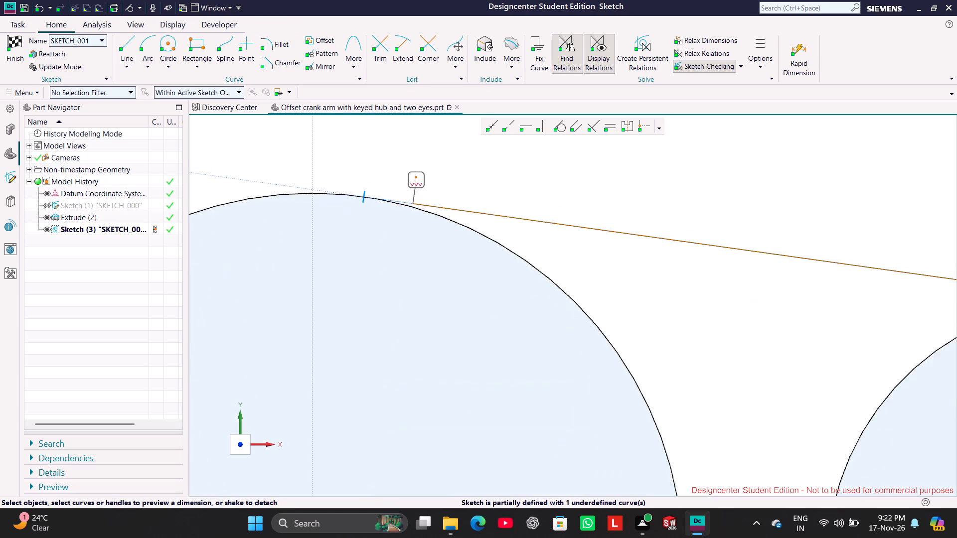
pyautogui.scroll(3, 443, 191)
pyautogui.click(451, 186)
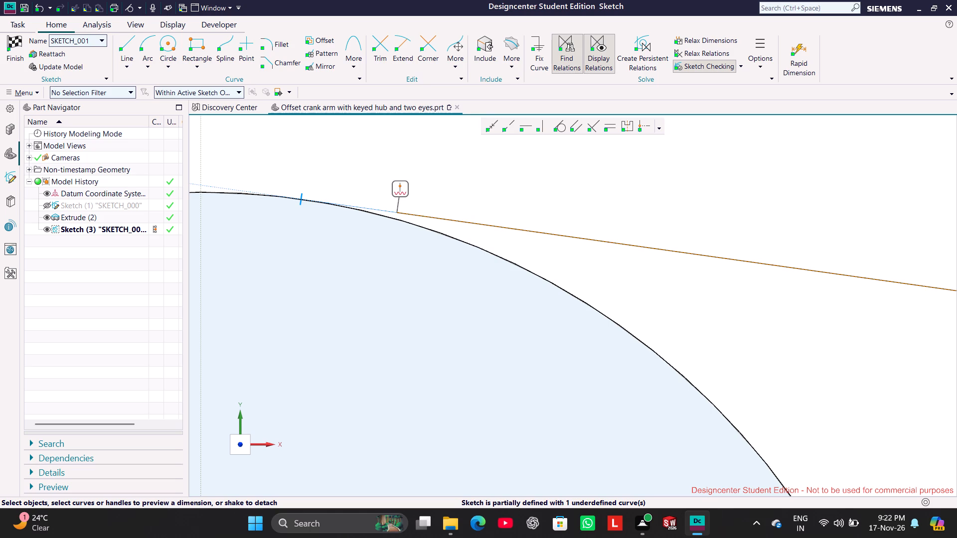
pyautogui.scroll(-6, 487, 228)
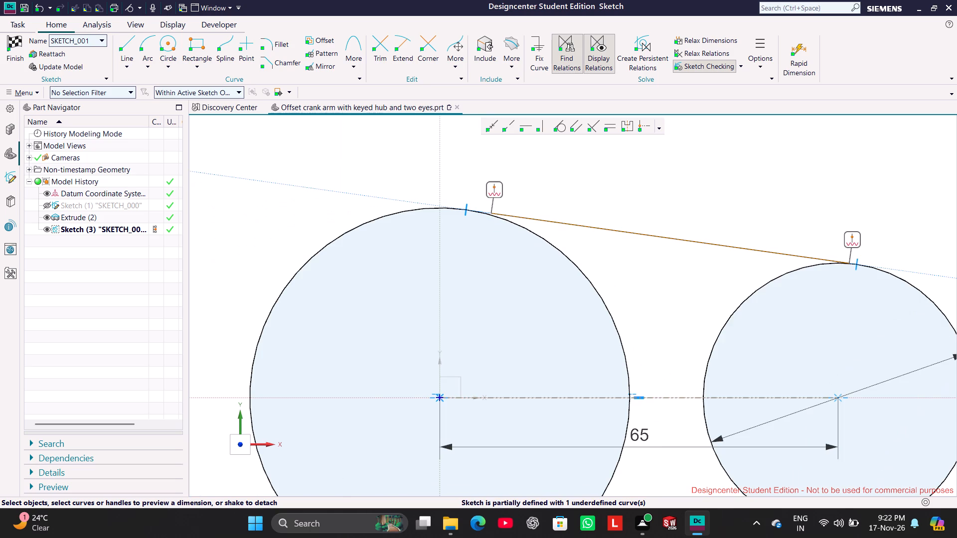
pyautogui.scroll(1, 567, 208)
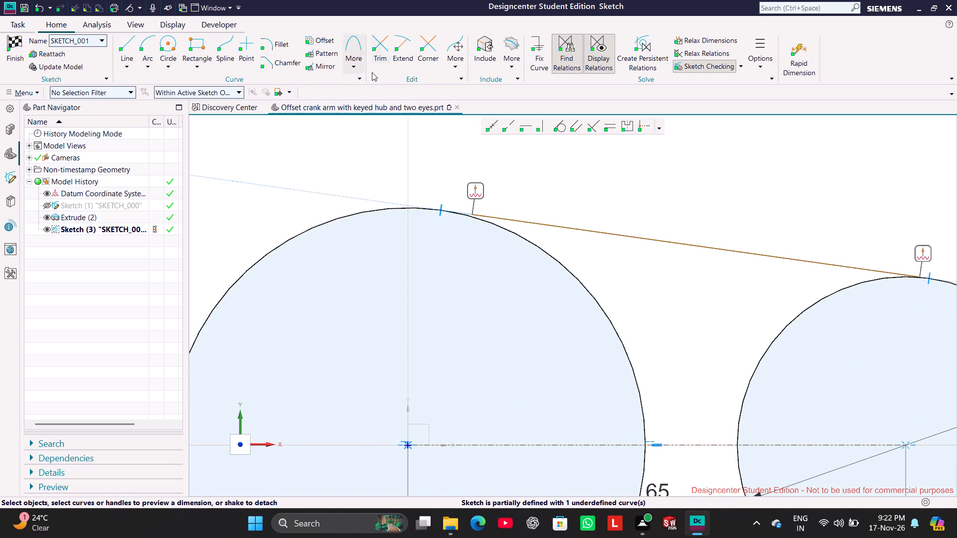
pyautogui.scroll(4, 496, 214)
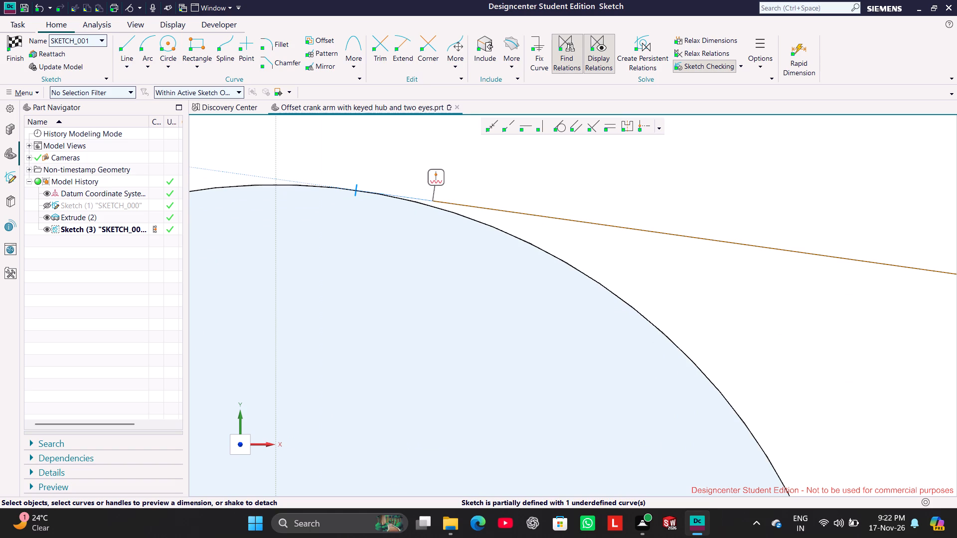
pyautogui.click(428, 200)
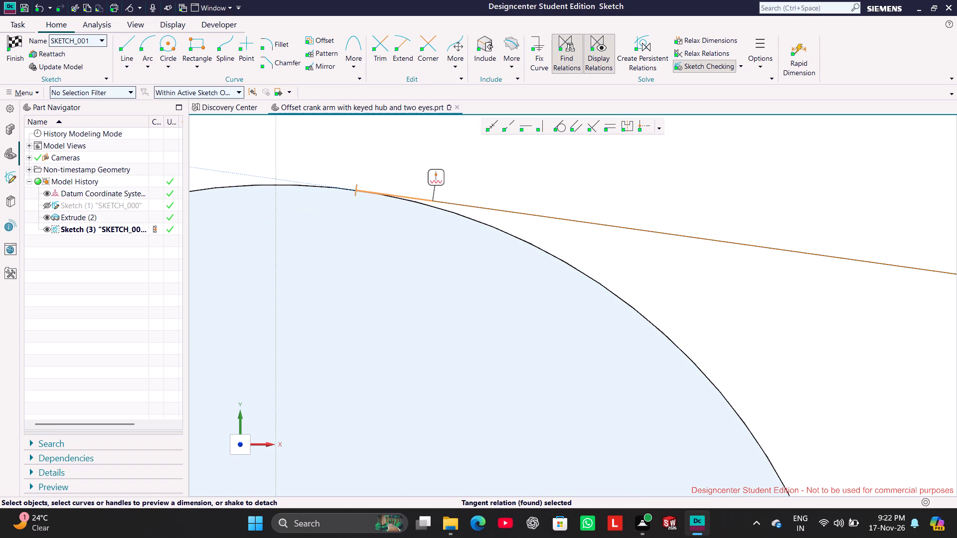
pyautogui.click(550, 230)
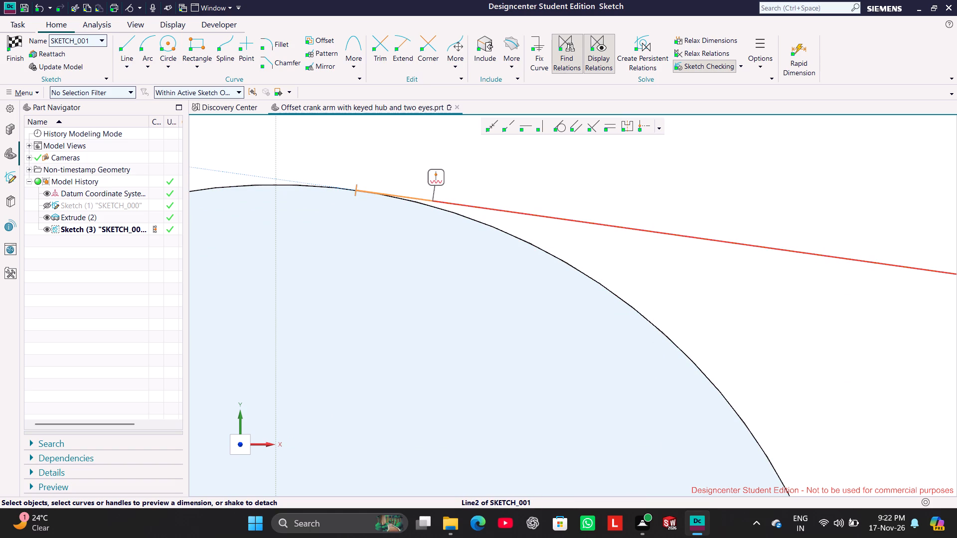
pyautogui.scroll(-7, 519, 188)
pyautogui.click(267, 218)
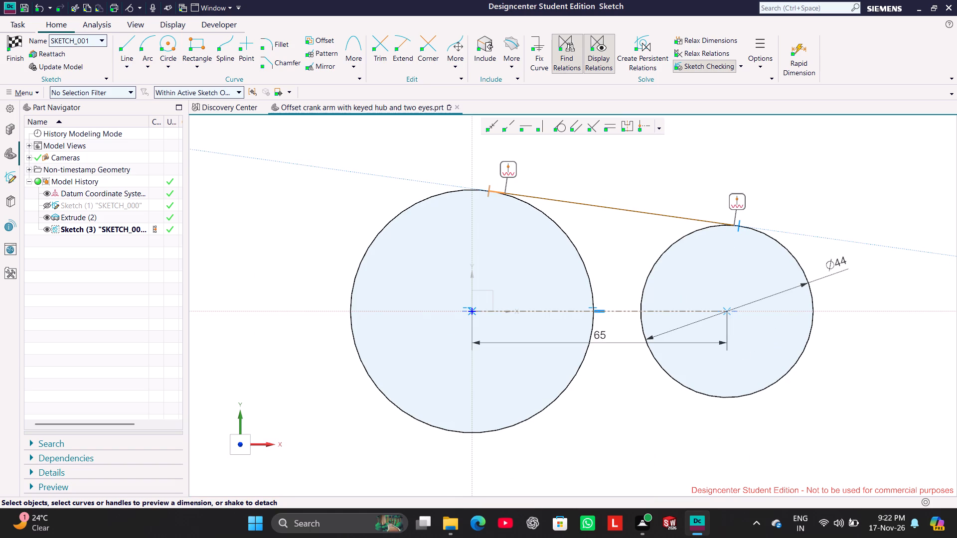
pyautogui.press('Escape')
# Make the tangent line's start point coincident with the hub circle.
pyautogui.scroll(5, 521, 198)
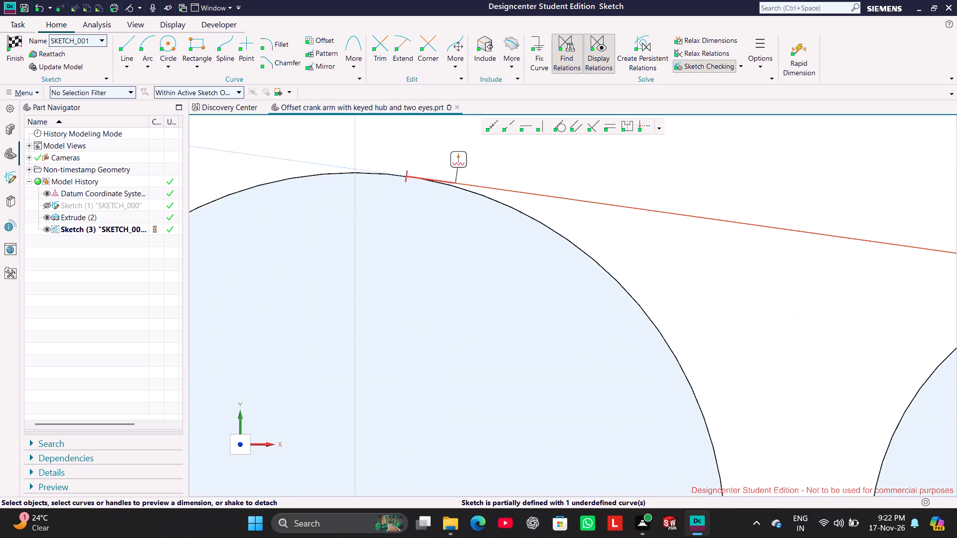
pyautogui.scroll(3, 457, 185)
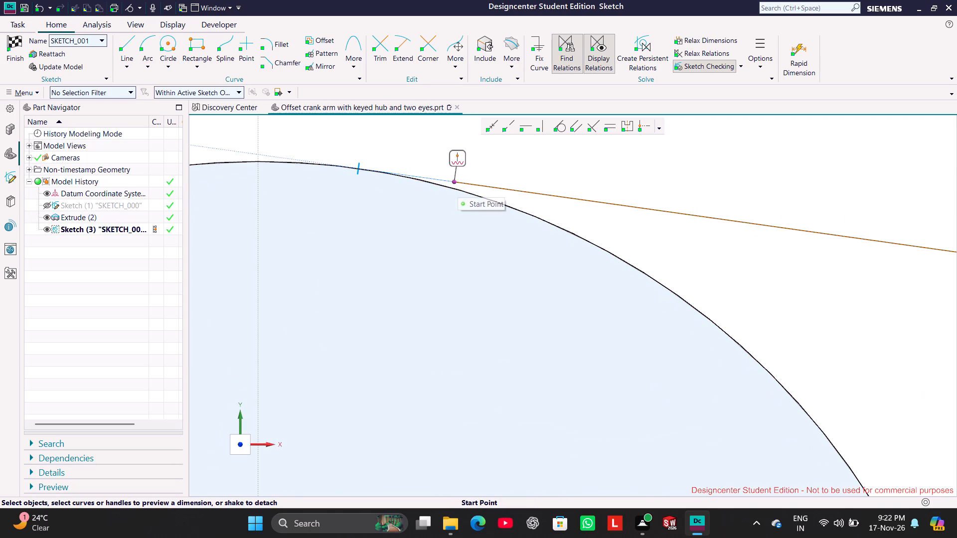
pyautogui.click(456, 184)
pyautogui.click(470, 192)
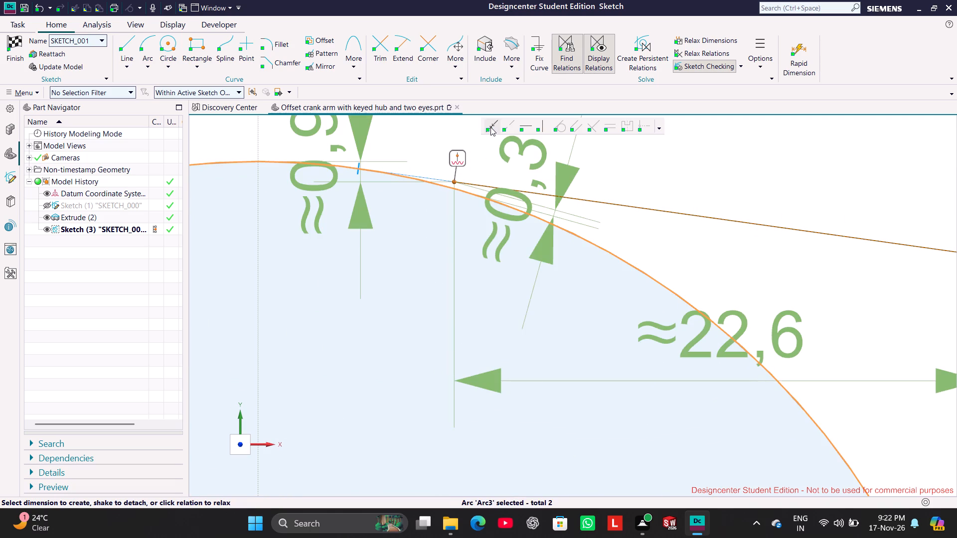
pyautogui.click(490, 127)
# Make the tangent line's other end point coincident with the 44 mm eye circle.
pyautogui.scroll(-6, 726, 256)
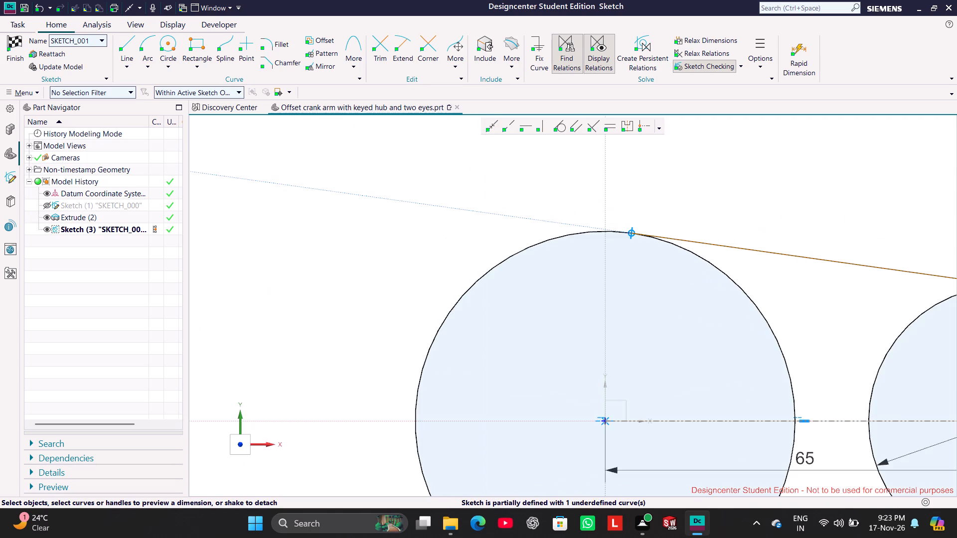
pyautogui.scroll(-2, 833, 287)
pyautogui.scroll(-3, 919, 299)
pyautogui.scroll(3, 929, 302)
pyautogui.scroll(-4, 930, 302)
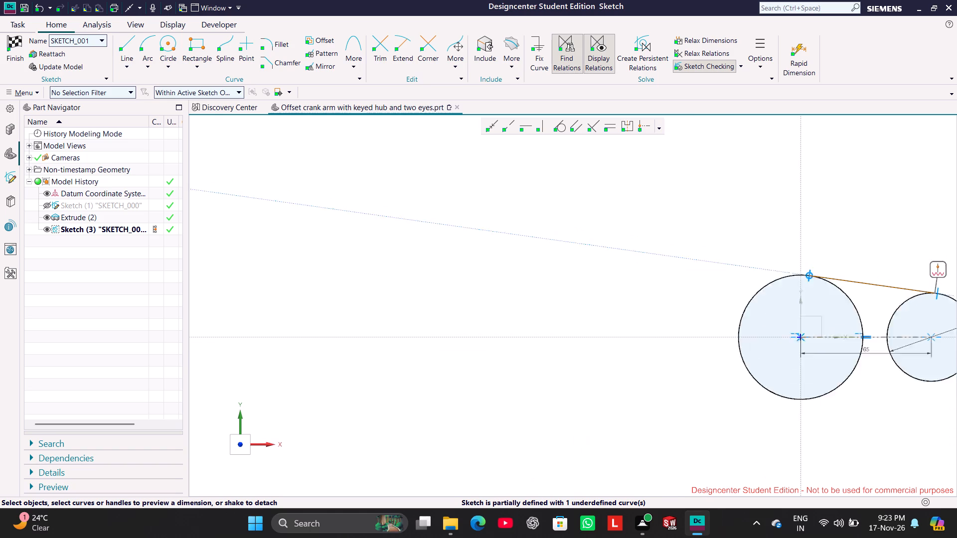
pyautogui.scroll(-4, 930, 302)
pyautogui.scroll(14, 948, 335)
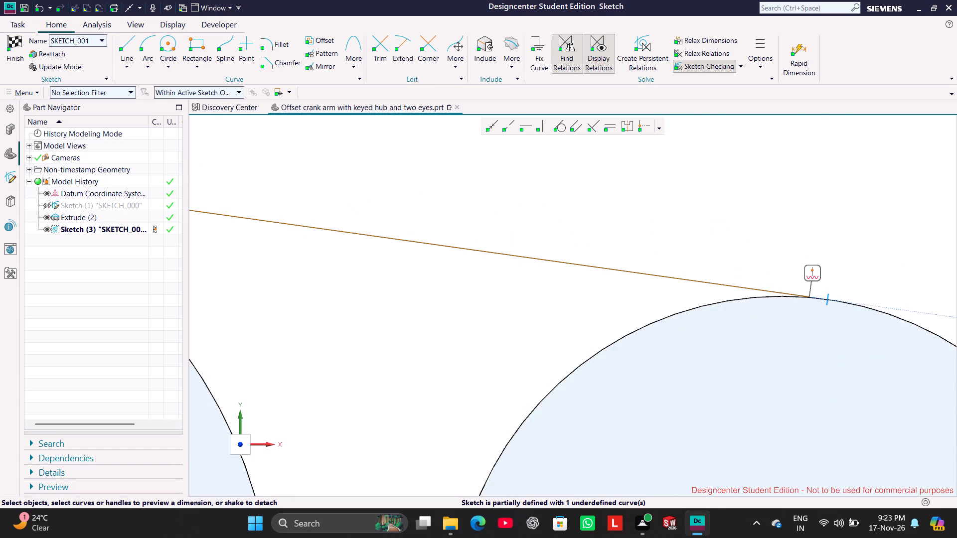
pyautogui.scroll(11, 836, 268)
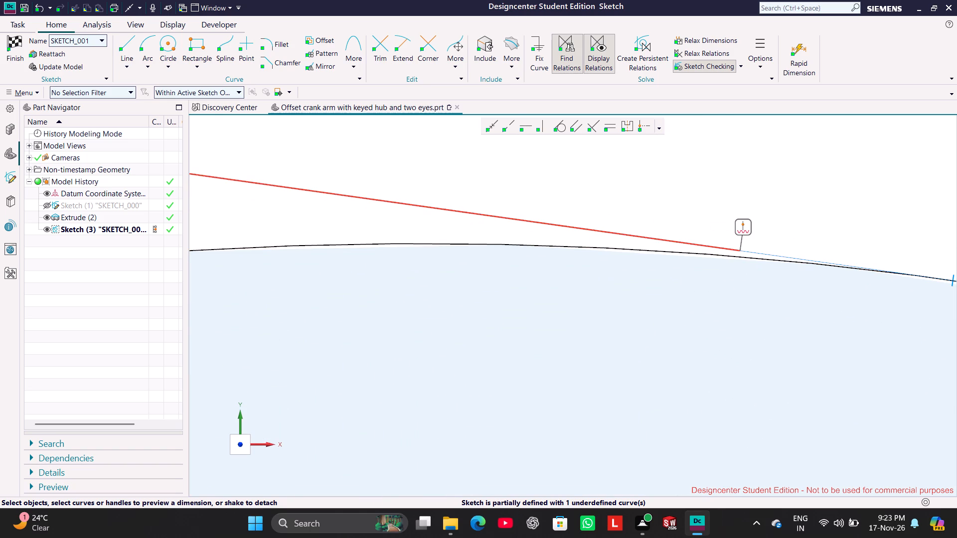
pyautogui.click(743, 251)
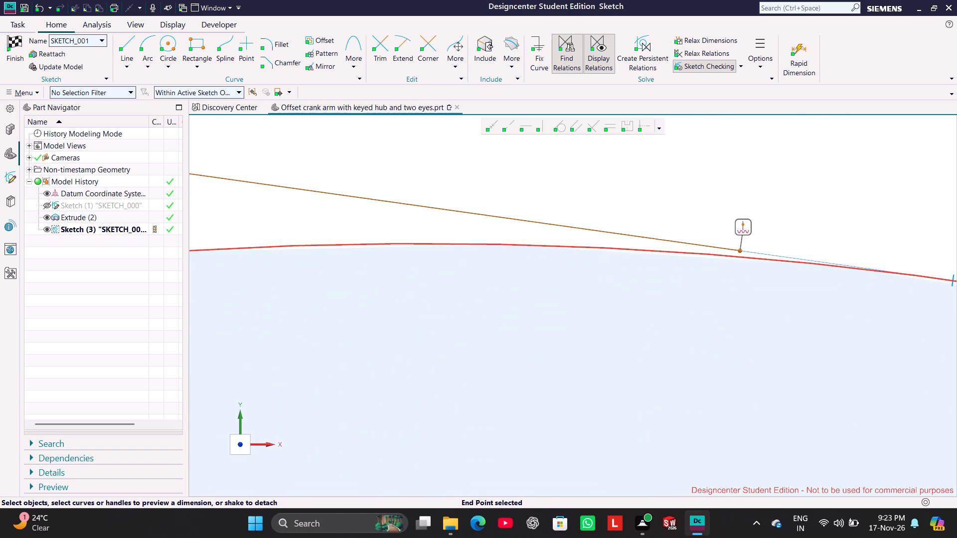
pyautogui.click(751, 261)
pyautogui.click(490, 133)
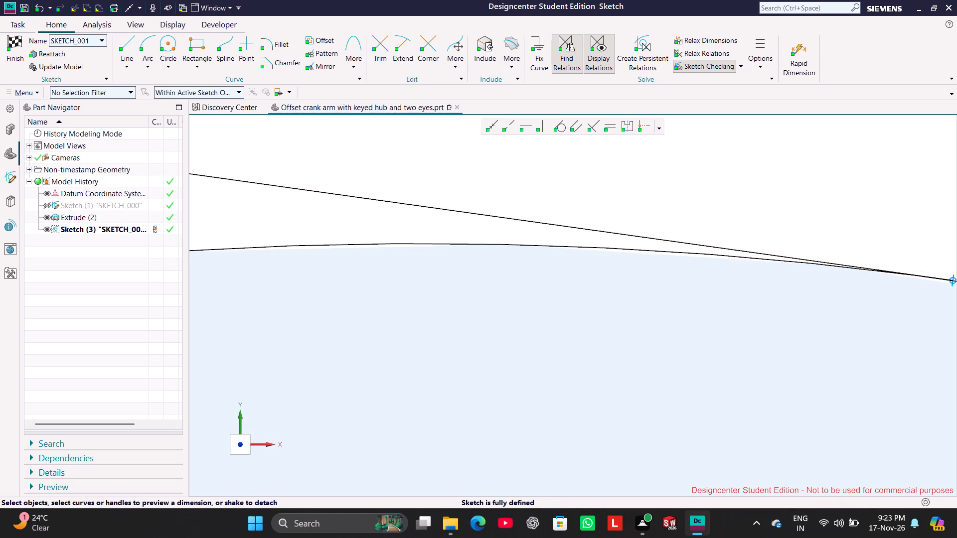
# Mirror the tangent line about the horizontal centre line between the hub and the eye.
pyautogui.scroll(3, 604, 217)
pyautogui.scroll(-20, 603, 220)
pyautogui.scroll(-3, 603, 220)
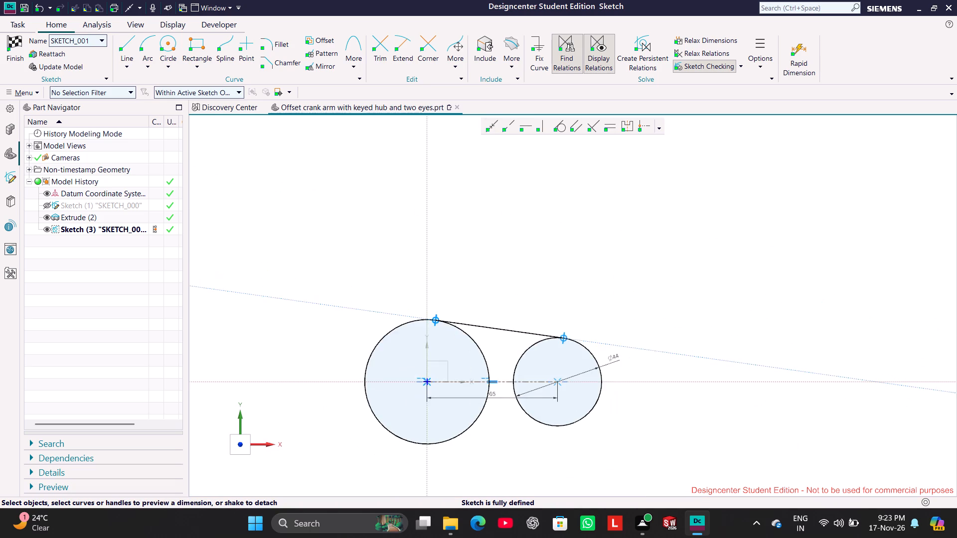
pyautogui.scroll(3, 504, 453)
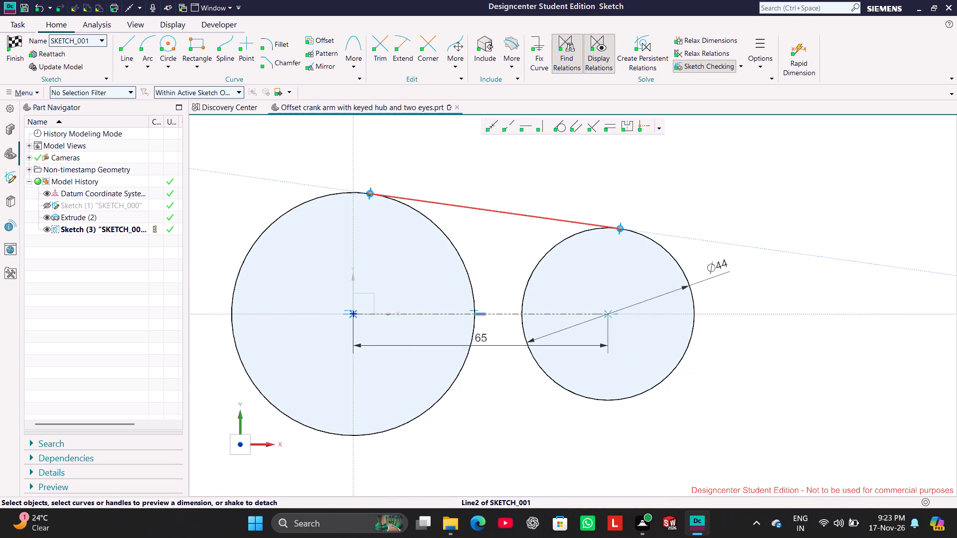
pyautogui.click(502, 212)
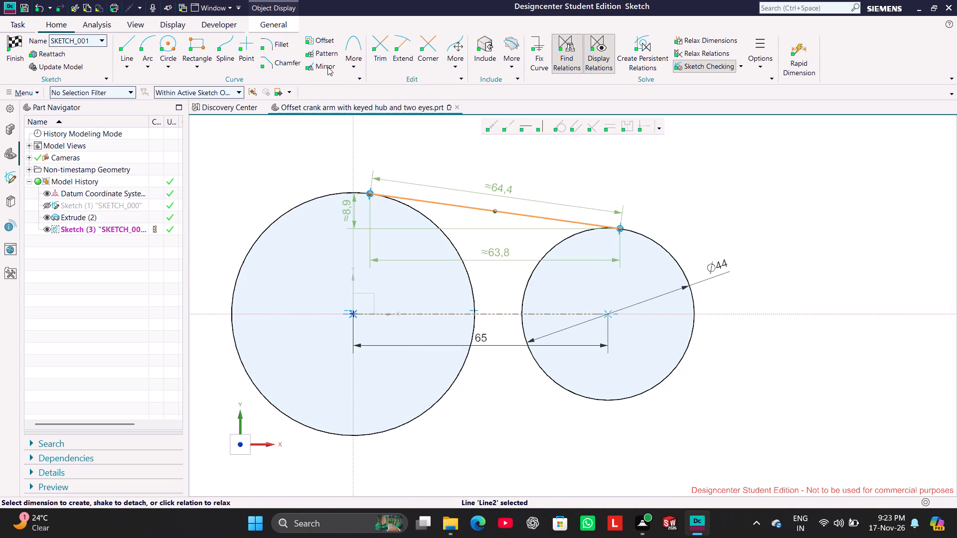
pyautogui.click(327, 65)
pyautogui.click(507, 318)
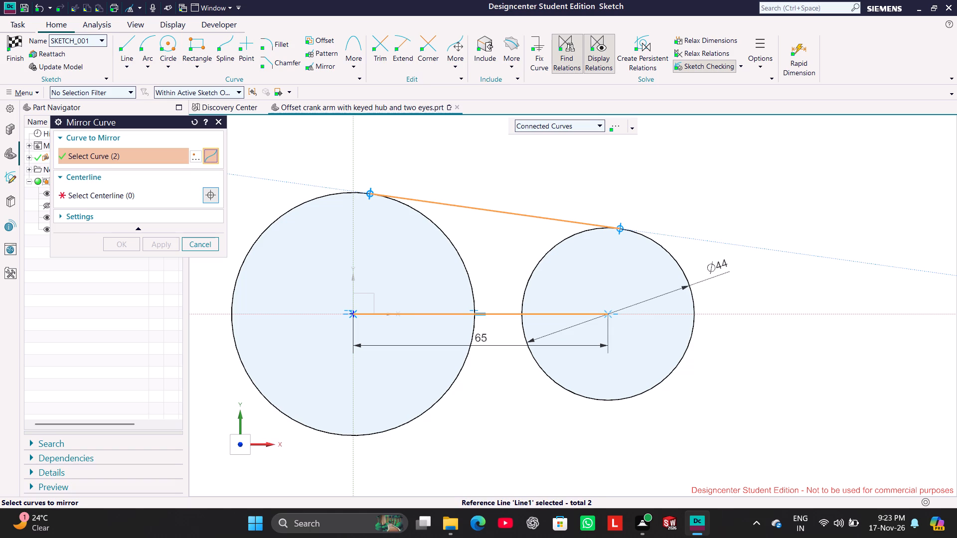
pyautogui.middleClick(485, 176)
pyautogui.click(506, 311)
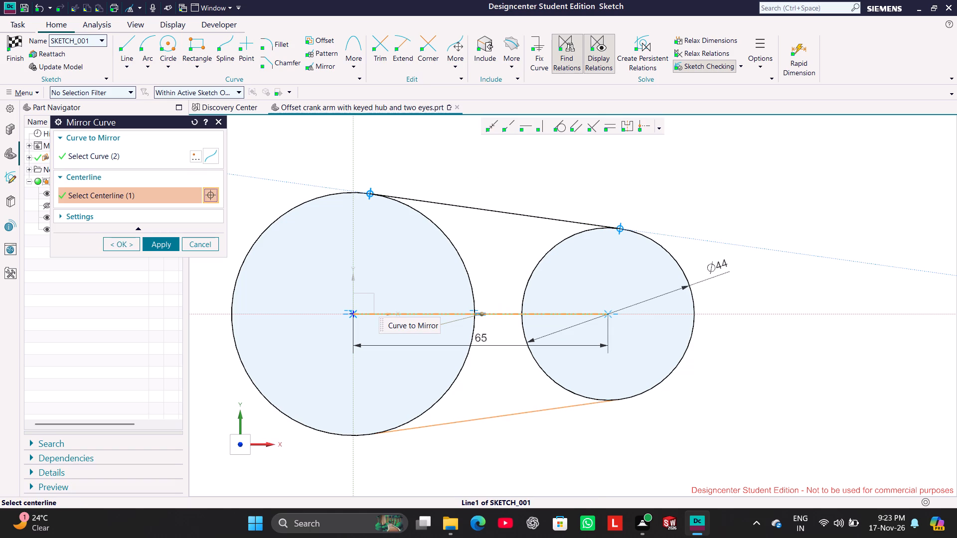
pyautogui.click(165, 251)
pyautogui.click(158, 245)
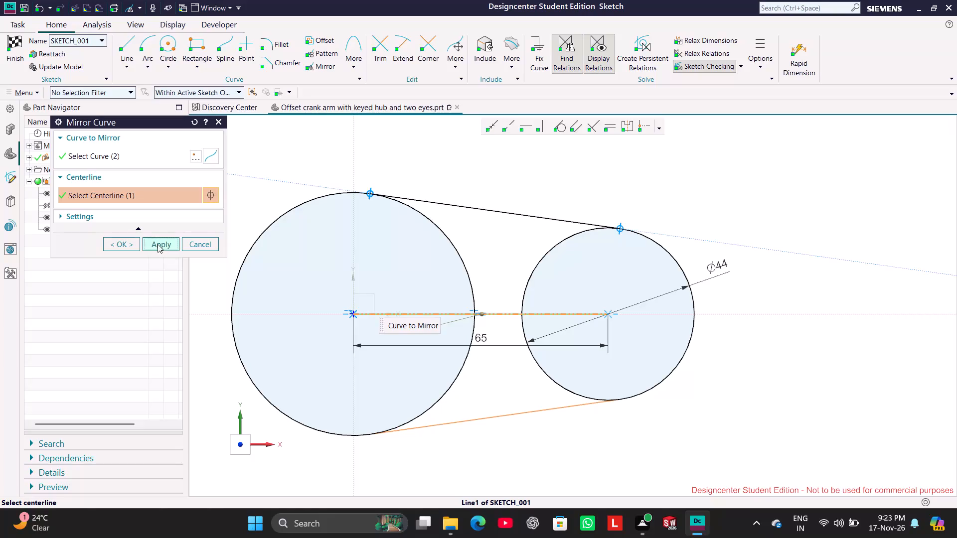
pyautogui.click(203, 242)
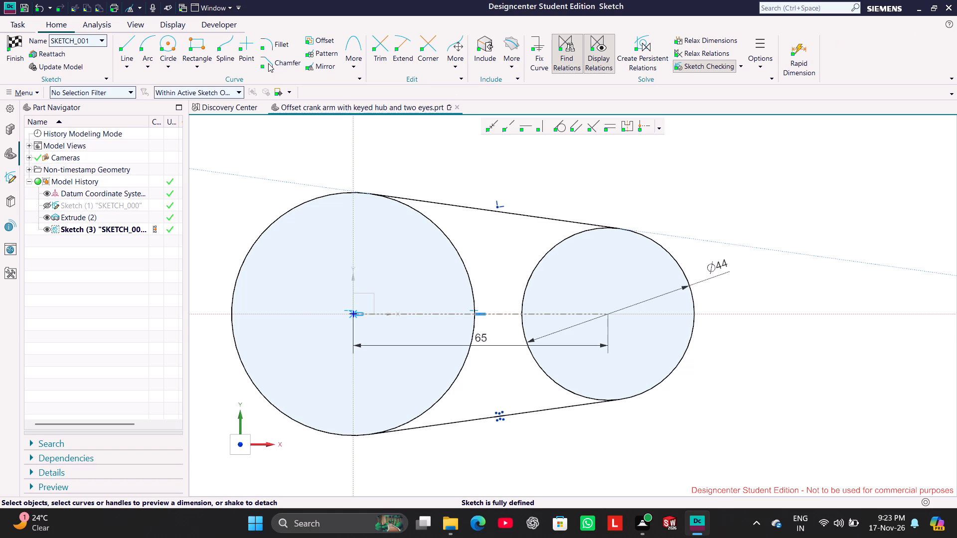
# Trim away the hub circle's outer arc and the eye circle's inner arc between the tangent lines, and finish the sketch.
pyautogui.click(377, 55)
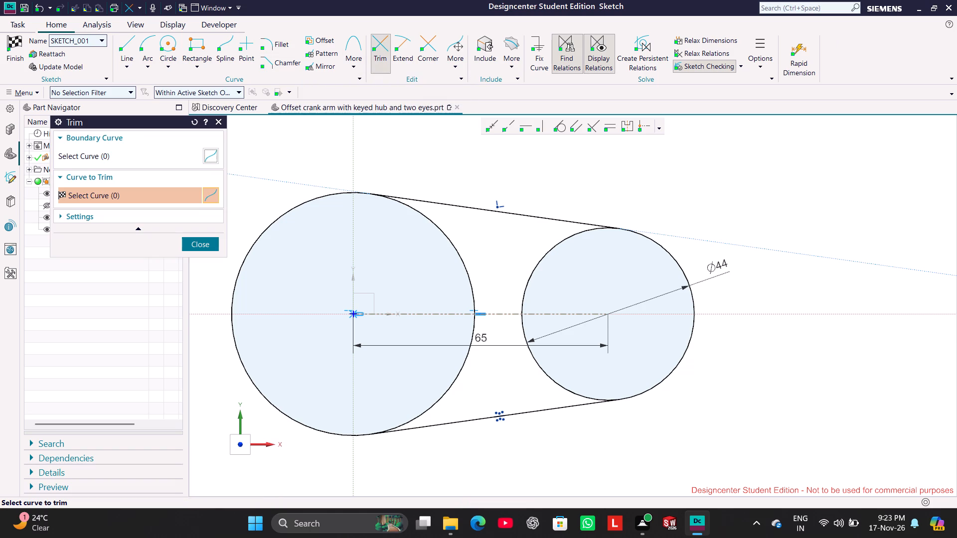
pyautogui.moveTo(318, 224); pyautogui.dragTo(289, 198)
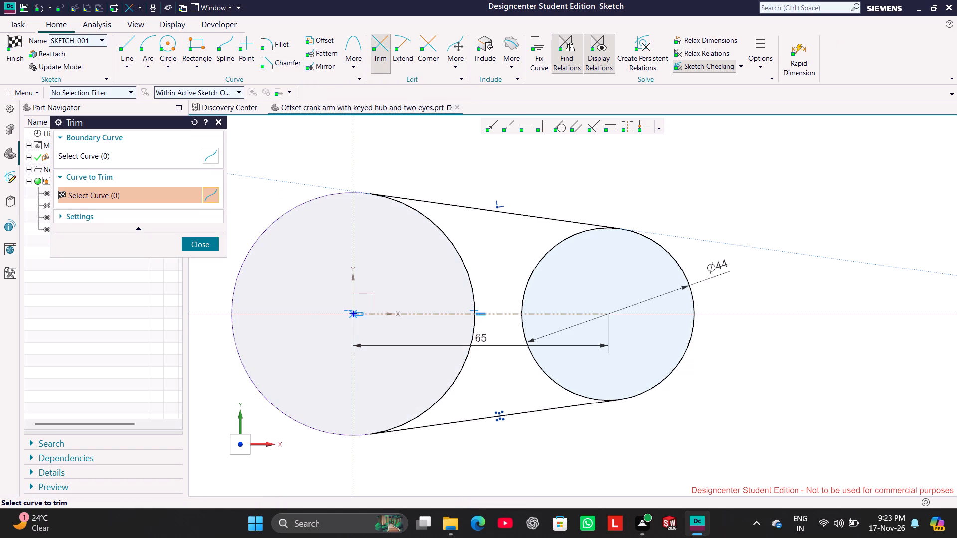
pyautogui.moveTo(509, 389); pyautogui.dragTo(579, 385)
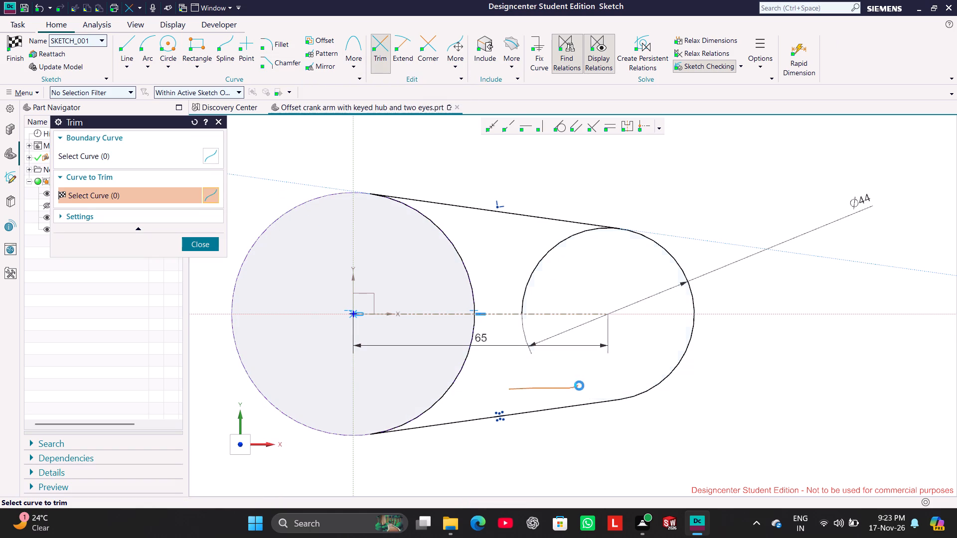
pyautogui.moveTo(575, 280); pyautogui.dragTo(537, 246)
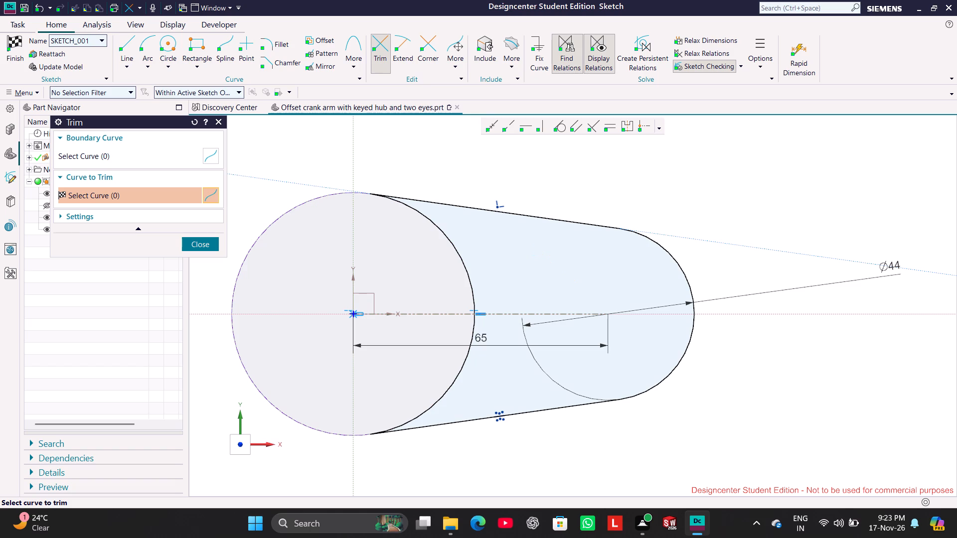
pyautogui.click(190, 234)
pyautogui.click(194, 246)
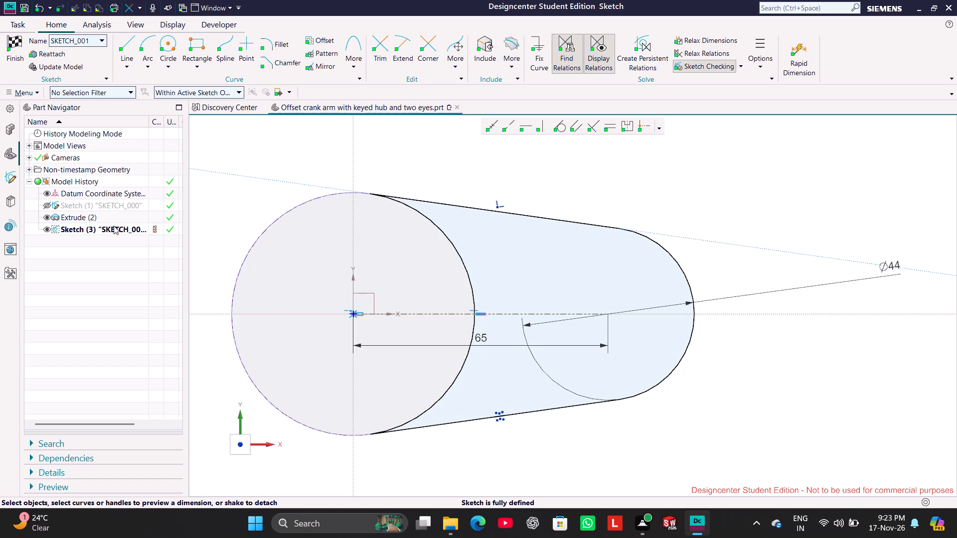
pyautogui.click(18, 52)
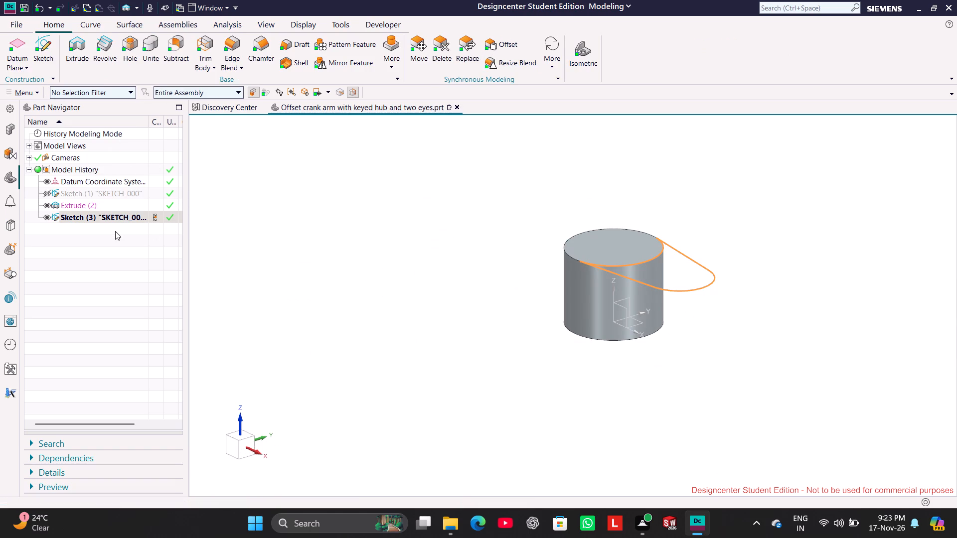
# Extrude the arm outline sketch 10 mm downward from the hub's top face, united with the hub.
pyautogui.rightClick(125, 214)
pyautogui.click(166, 200)
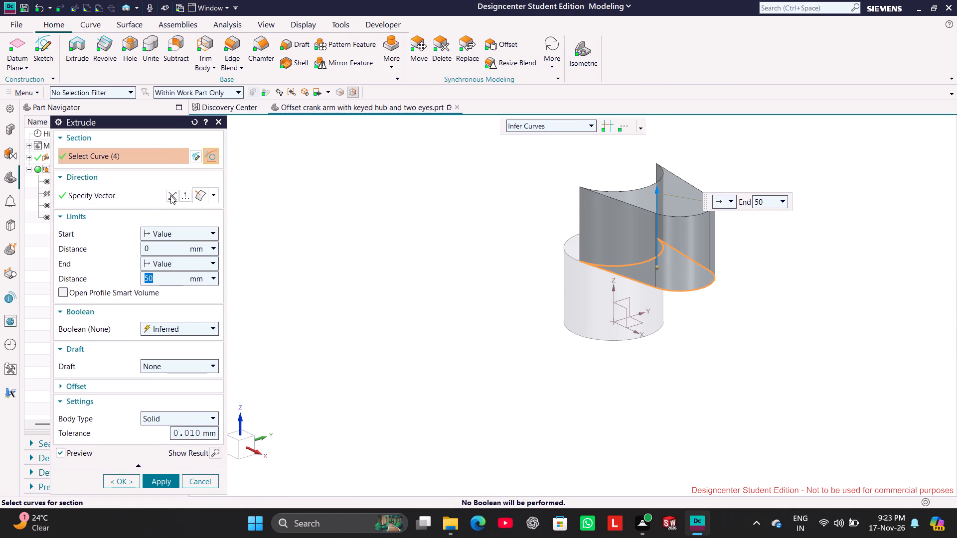
pyautogui.click(173, 193)
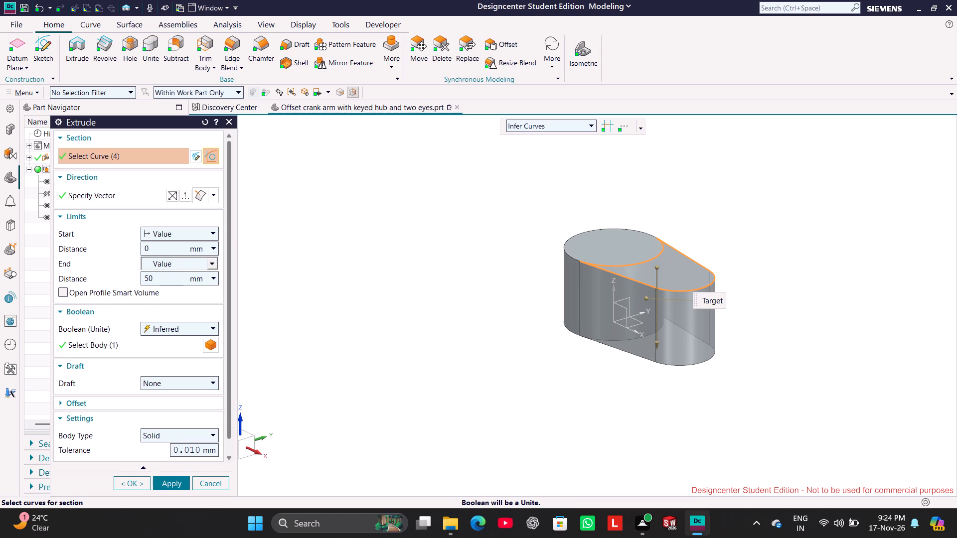
pyautogui.doubleClick(173, 275)
pyautogui.write('10')
pyautogui.press('Return')
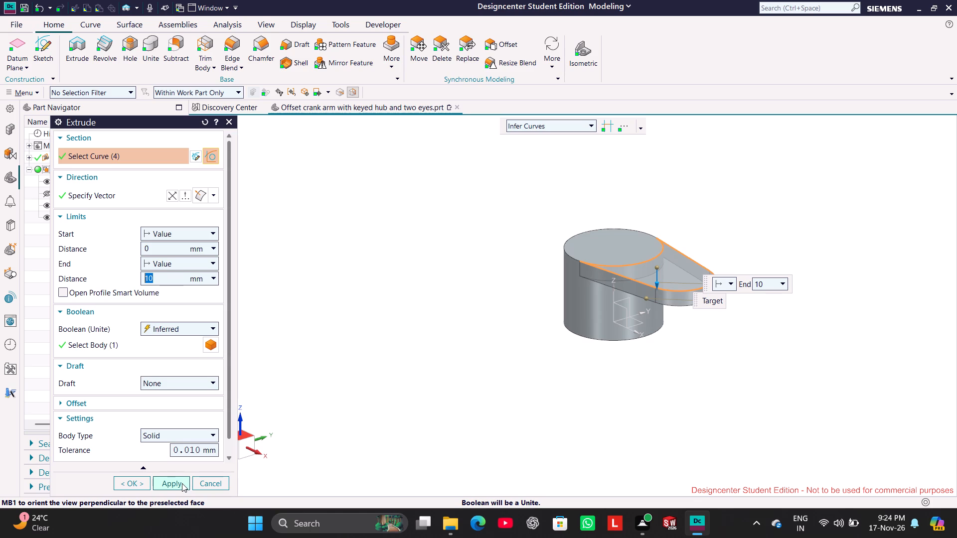
pyautogui.click(182, 483)
pyautogui.click(416, 310)
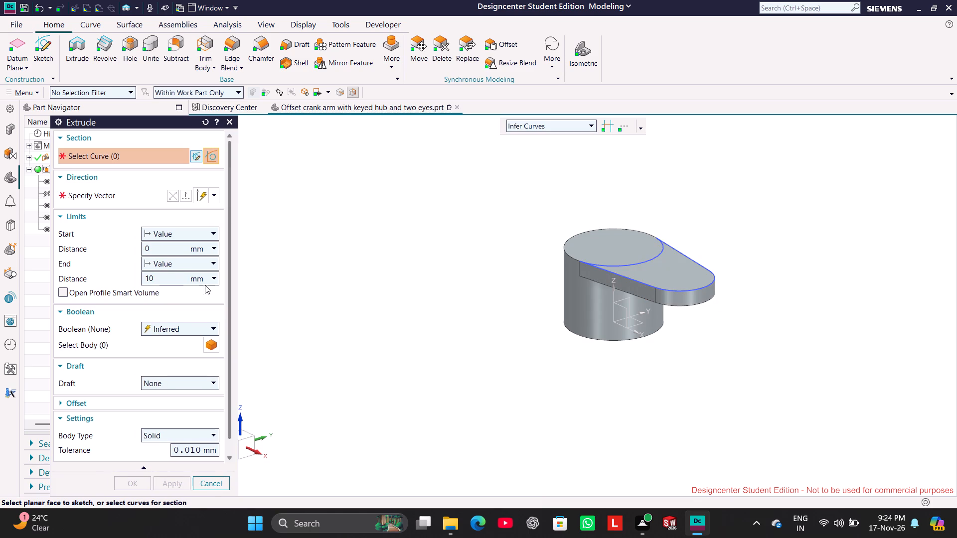
pyautogui.click(217, 490)
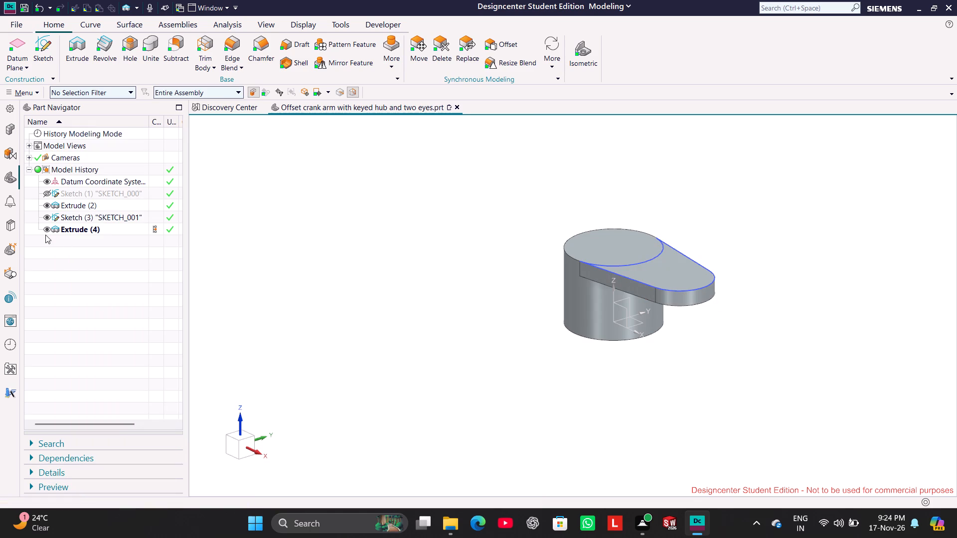
# Hide the arm outline sketch, keeping the solid body shown.
pyautogui.click(45, 228)
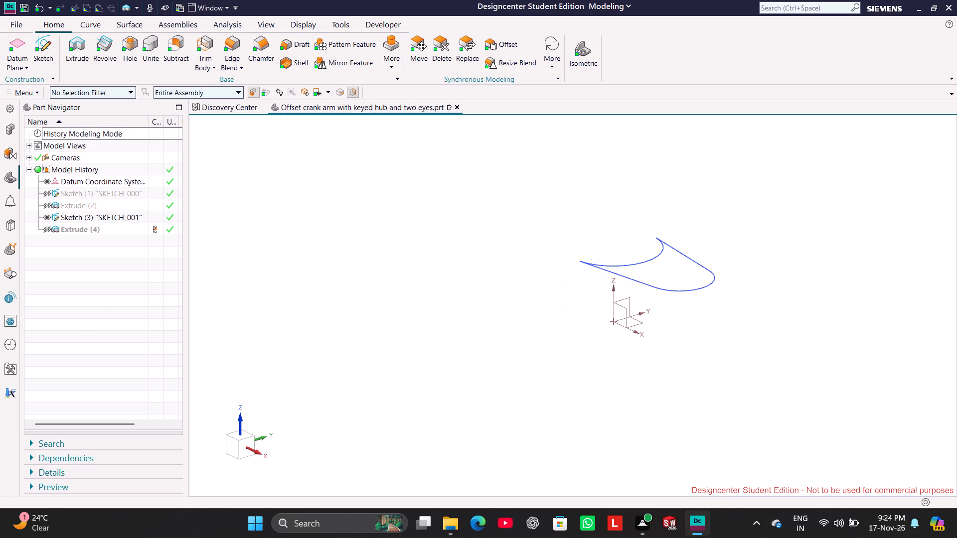
pyautogui.click(47, 228)
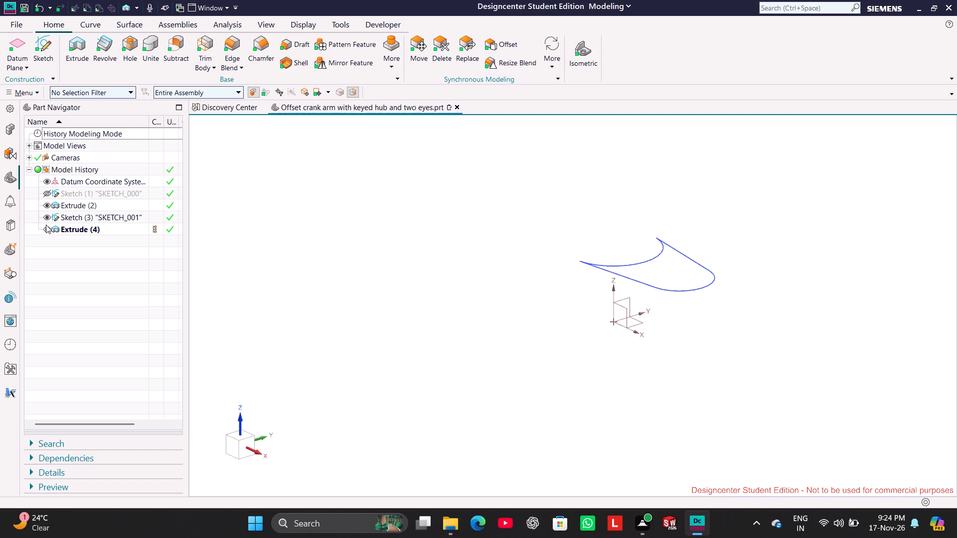
pyautogui.click(45, 217)
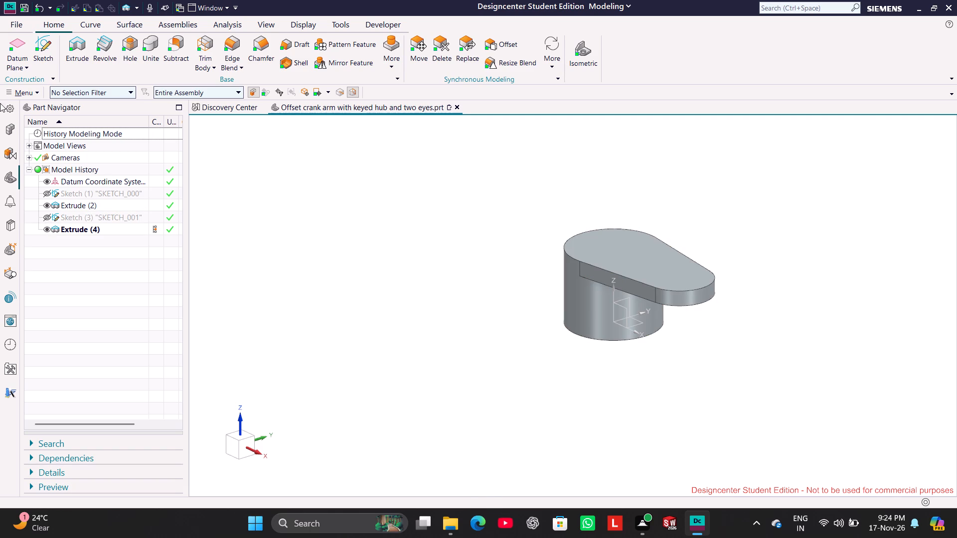
# Create a new sketch on the top face of the arm.
pyautogui.click(44, 42)
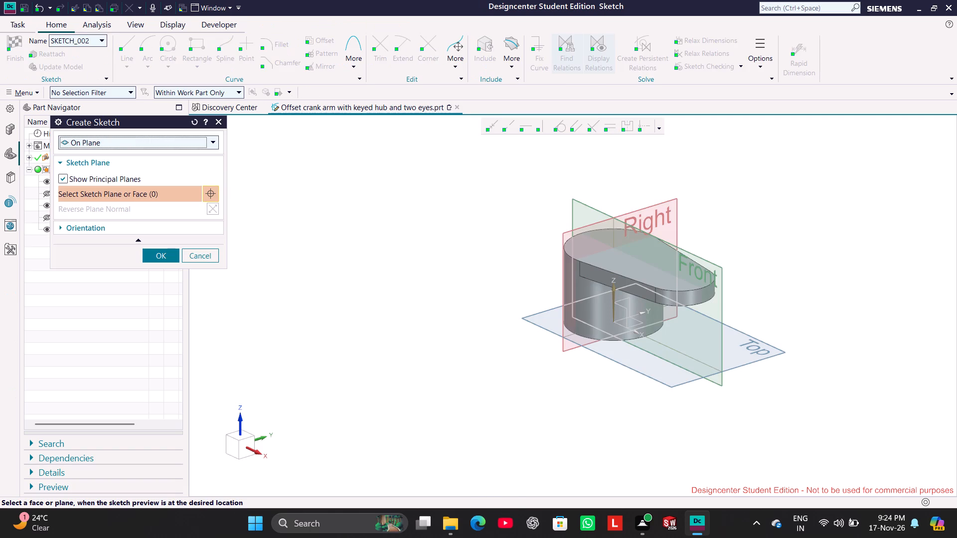
pyautogui.click(630, 273)
pyautogui.click(162, 259)
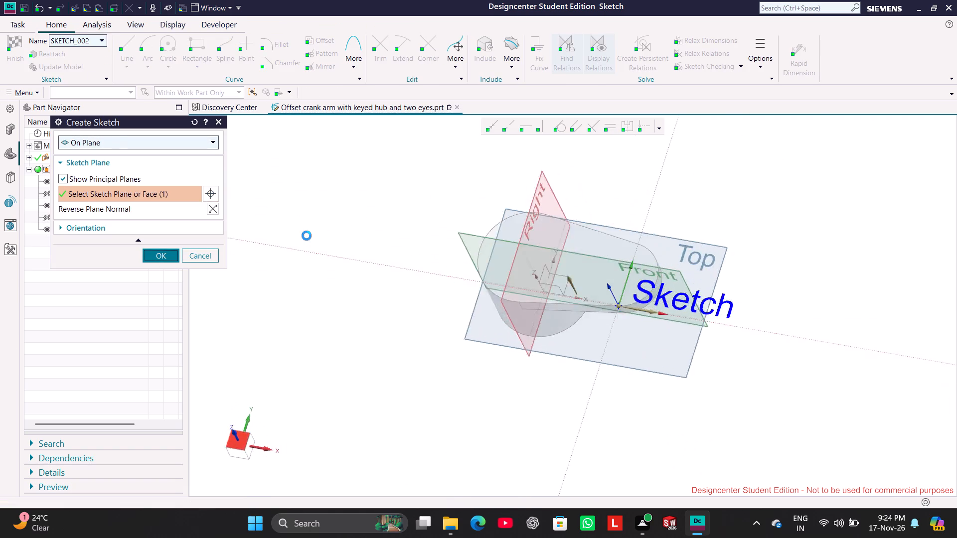
pyautogui.click(314, 178)
pyautogui.scroll(2, 630, 270)
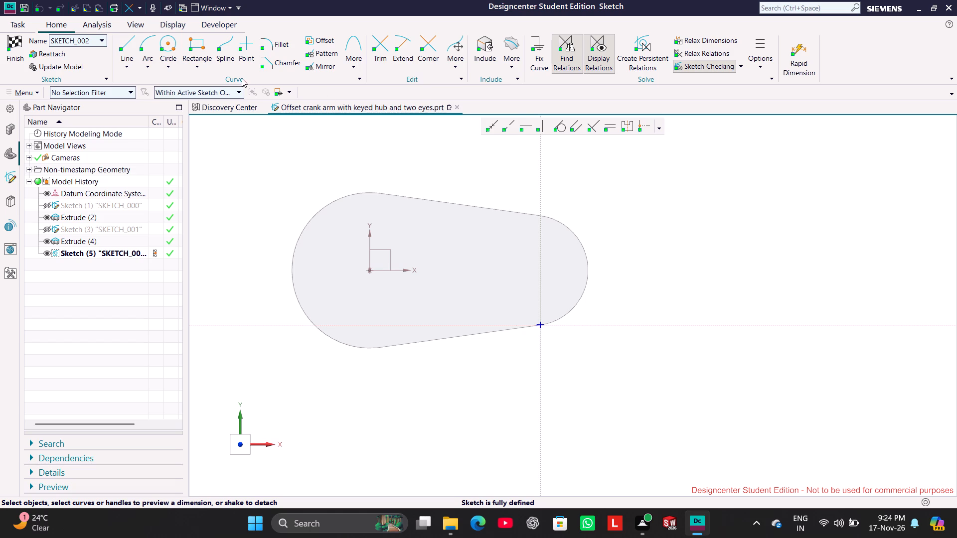
# Include the centre point of the arm's rounded eye-end edge in the sketch.
pyautogui.click(489, 44)
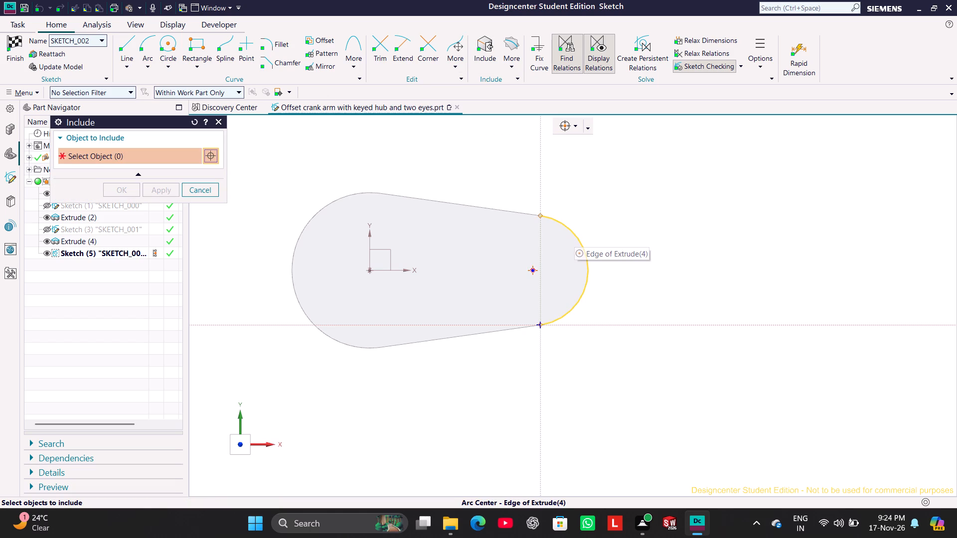
pyautogui.click(574, 238)
pyautogui.click(165, 194)
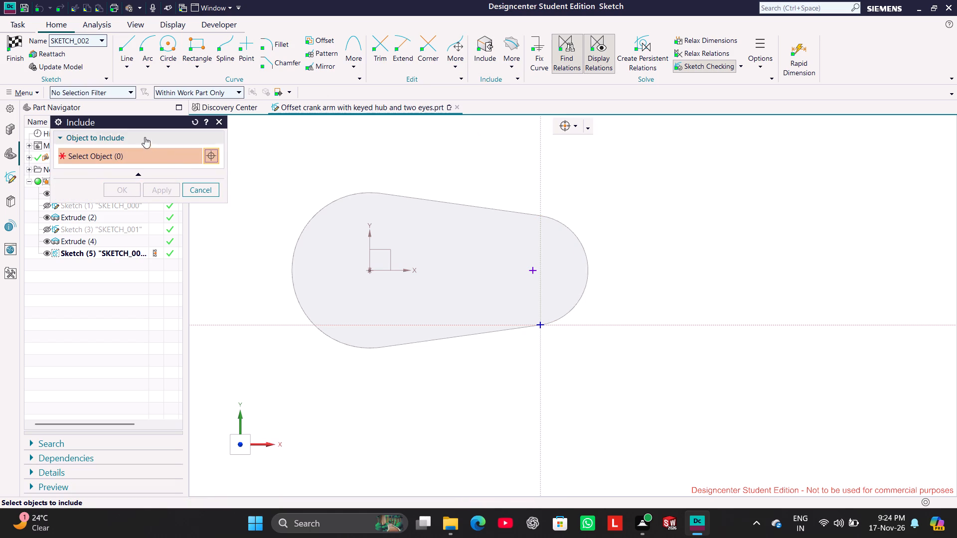
# Sketch a circle about 65 mm in diameter centred on the included eye-end centre point.
pyautogui.click(168, 48)
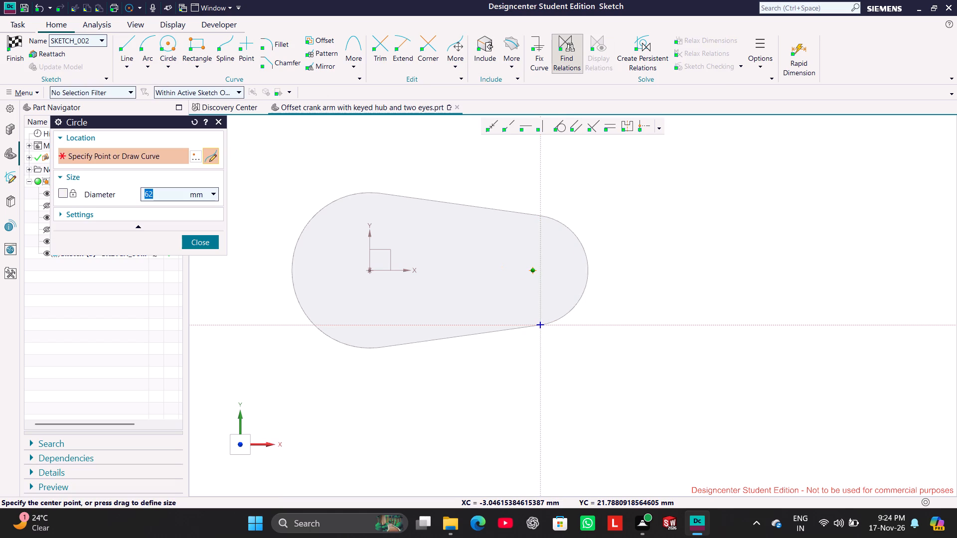
pyautogui.click(534, 273)
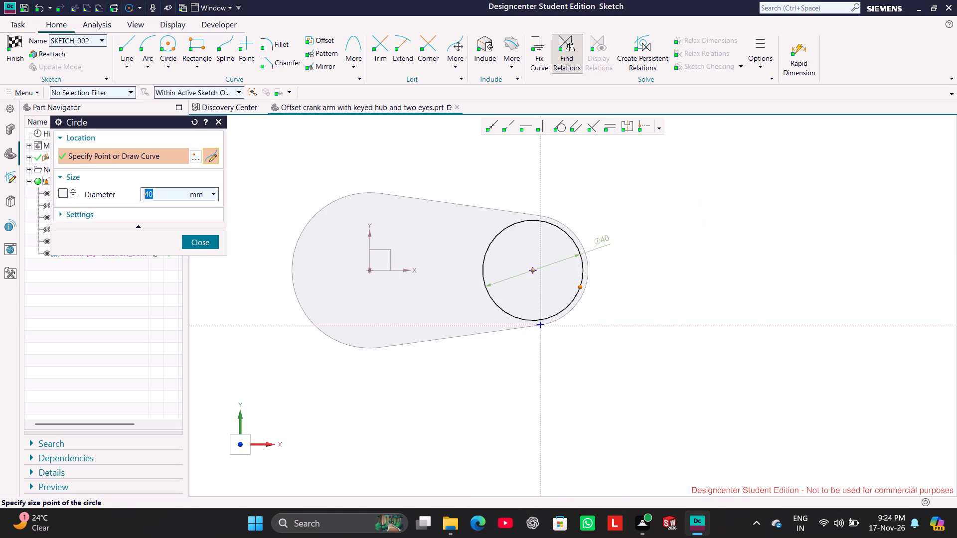
pyautogui.click(612, 287)
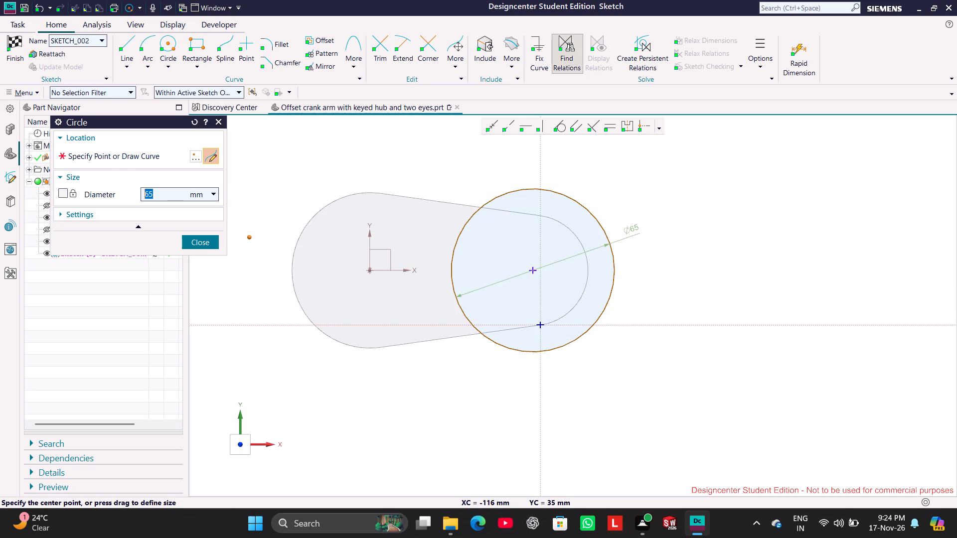
pyautogui.click(203, 248)
# Set the eye circle's diameter to 44 mm and finish the sketch.
pyautogui.click(607, 227)
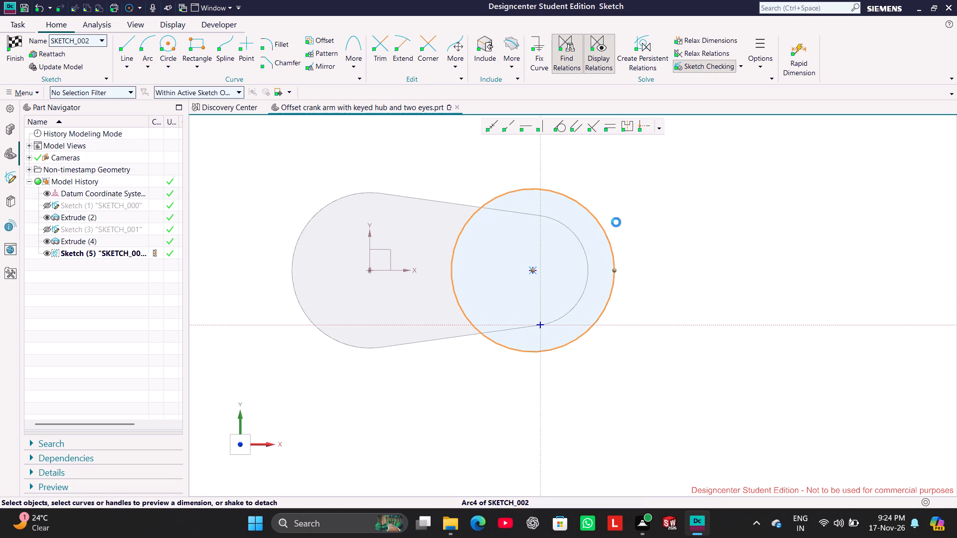
pyautogui.doubleClick(633, 224)
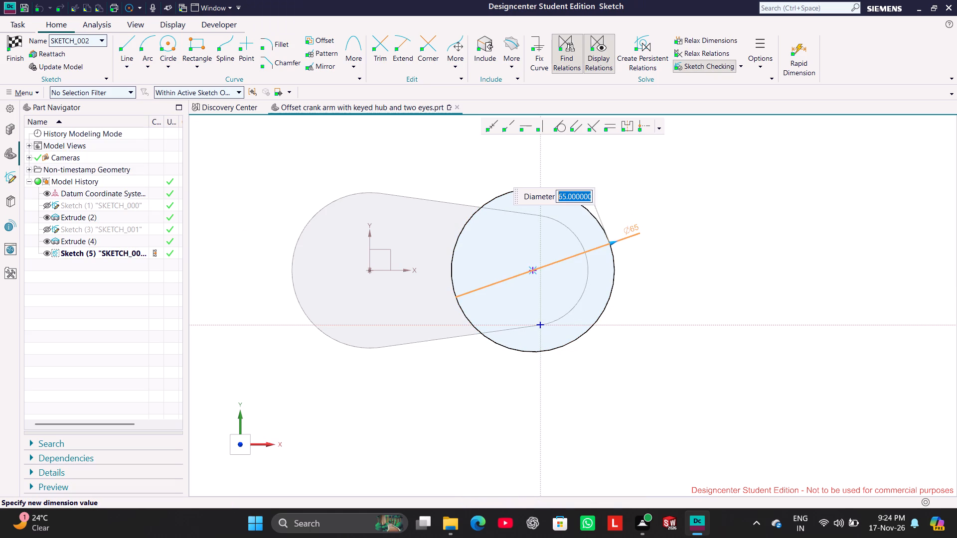
pyautogui.write('44')
pyautogui.press('Return')
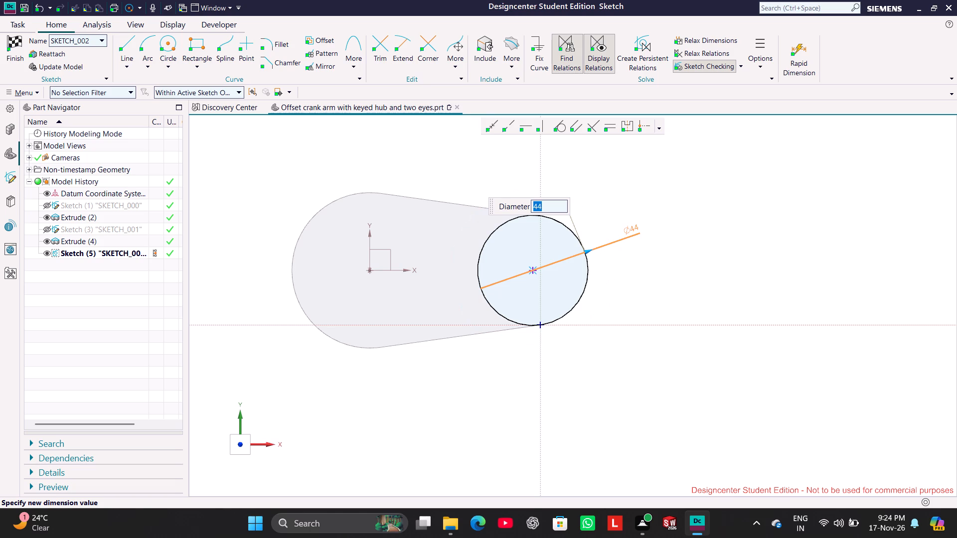
pyautogui.click(682, 203)
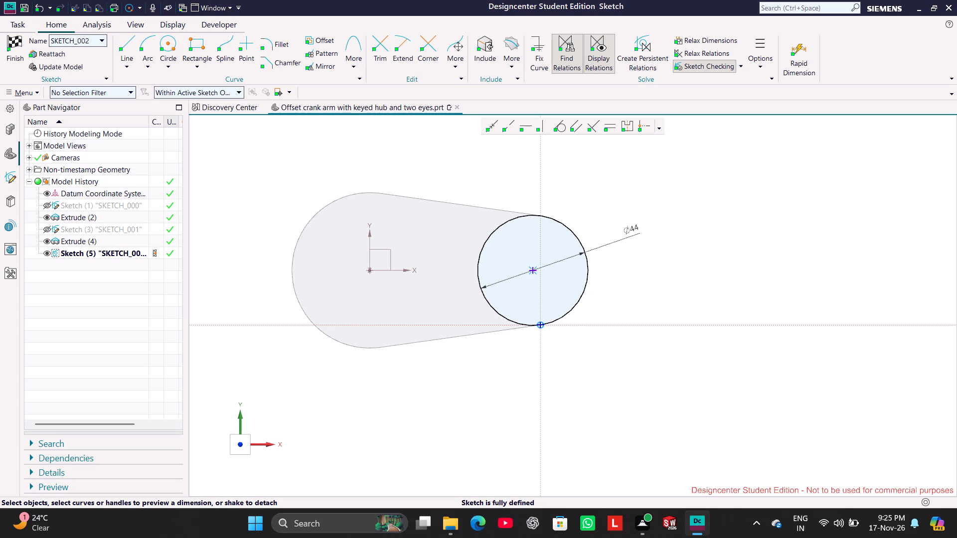
pyautogui.click(14, 47)
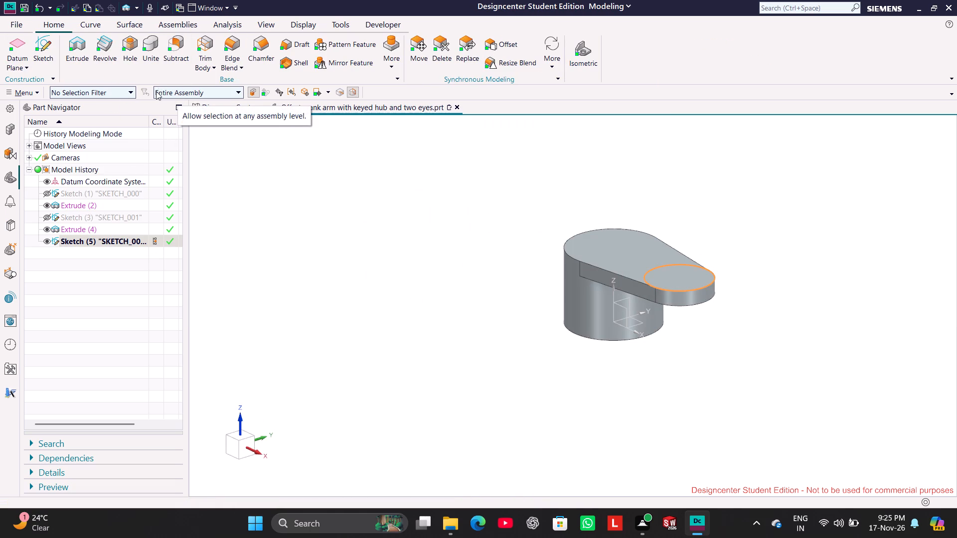
# Extrude the eye circle sketch 10 mm upward from the arm's top face, united with the arm.
pyautogui.rightClick(131, 244)
pyautogui.click(170, 218)
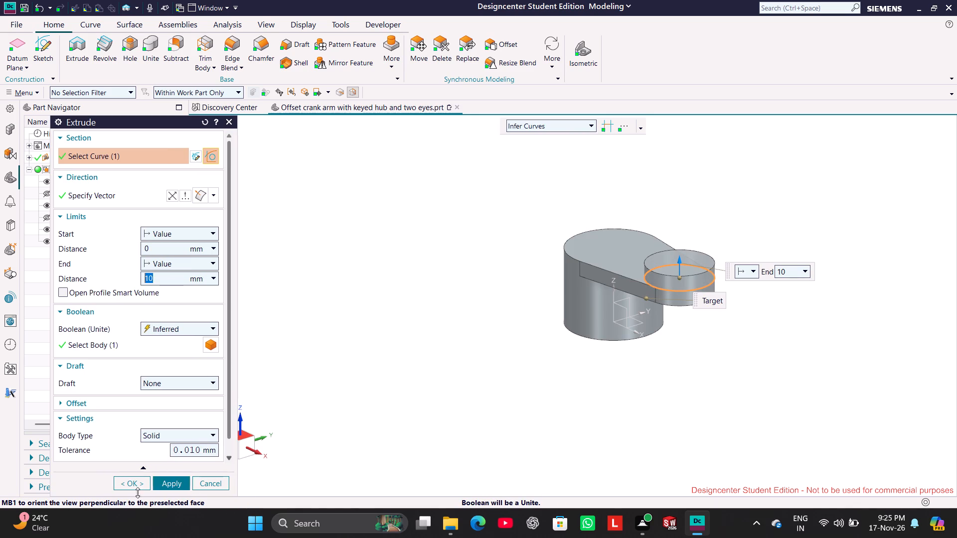
pyautogui.click(176, 482)
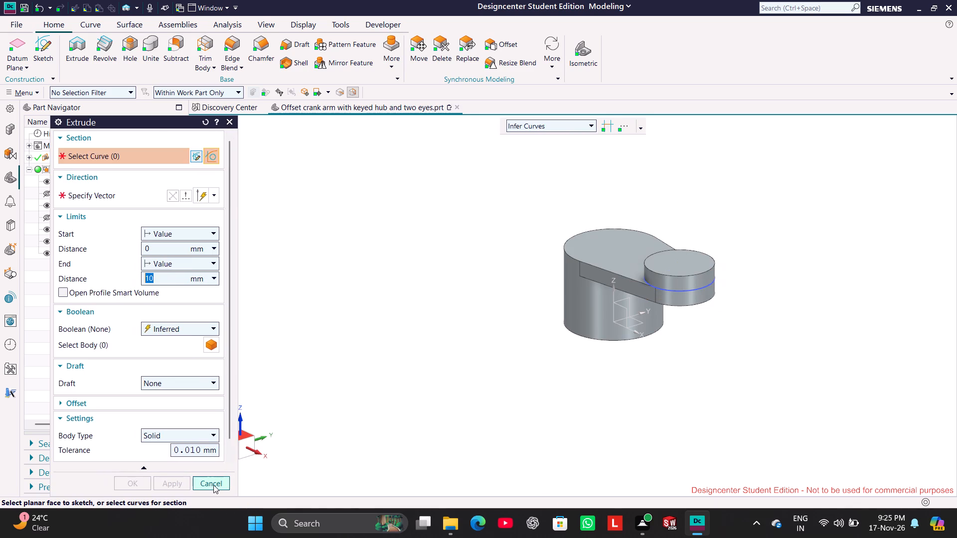
pyautogui.click(213, 484)
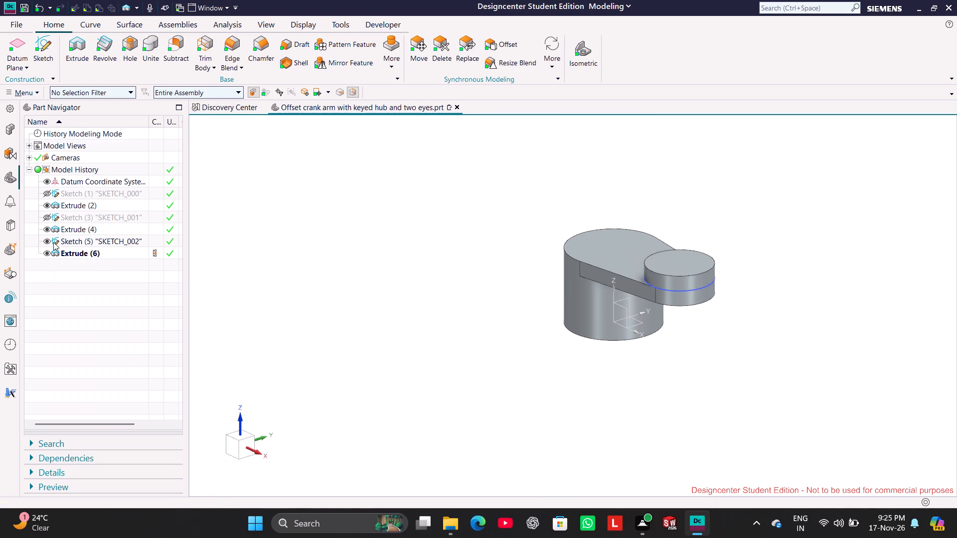
# Hide the eye circle sketch.
pyautogui.click(44, 238)
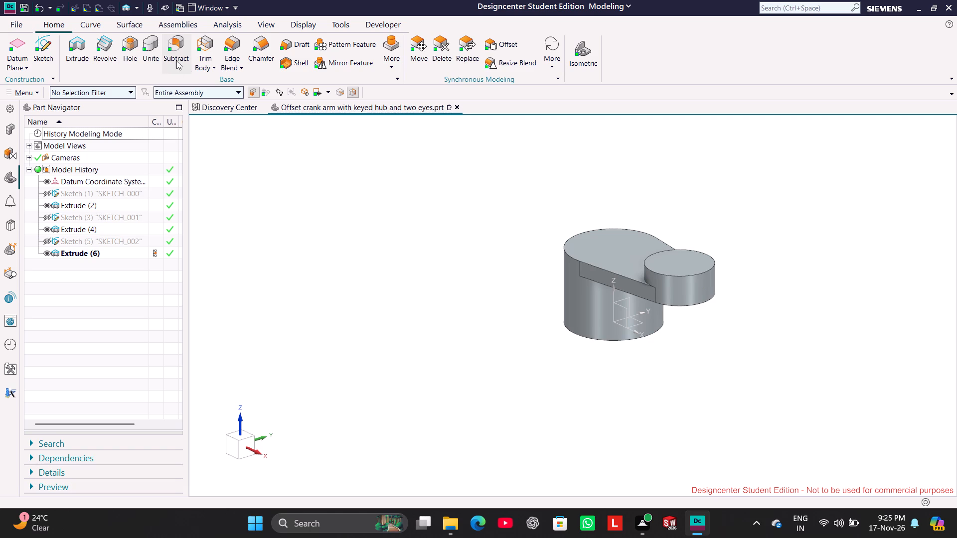
# Set up a Simple hole with a custom diameter of 15 mm.
pyautogui.click(135, 39)
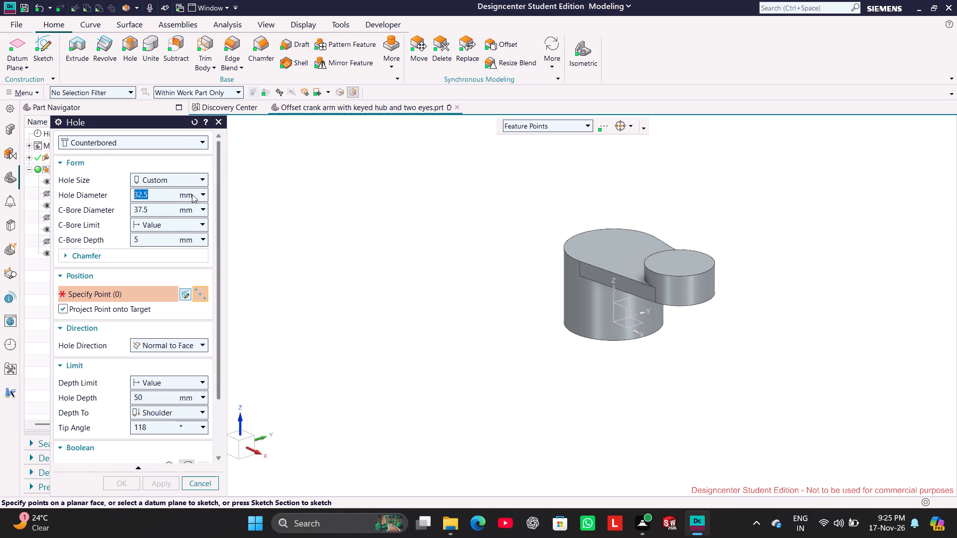
pyautogui.click(179, 141)
pyautogui.click(180, 152)
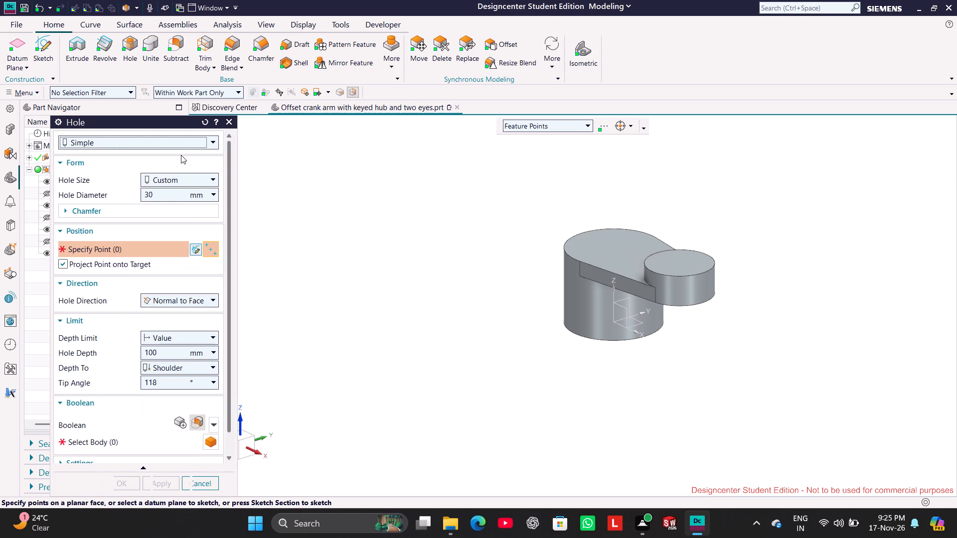
pyautogui.doubleClick(186, 196)
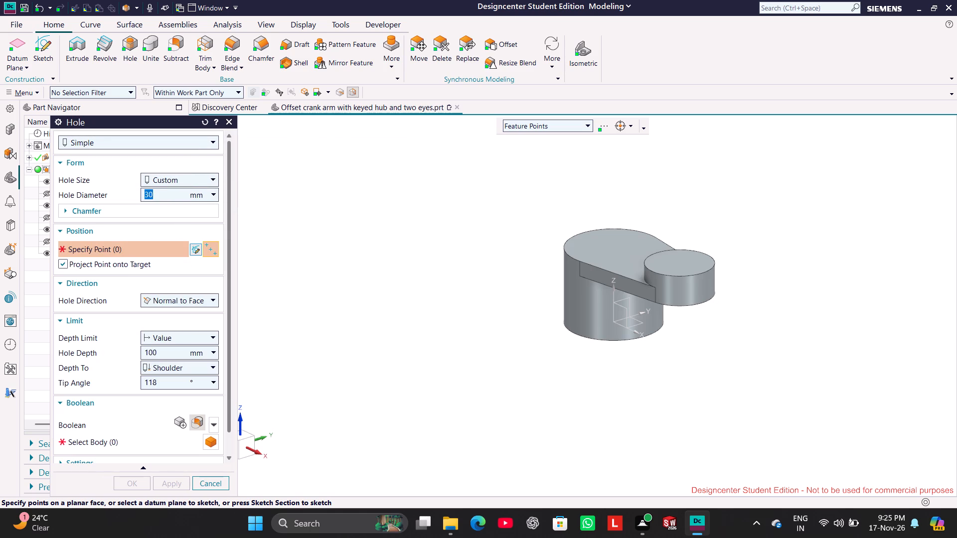
pyautogui.press('1')
pyautogui.press('5')
pyautogui.press('Return')
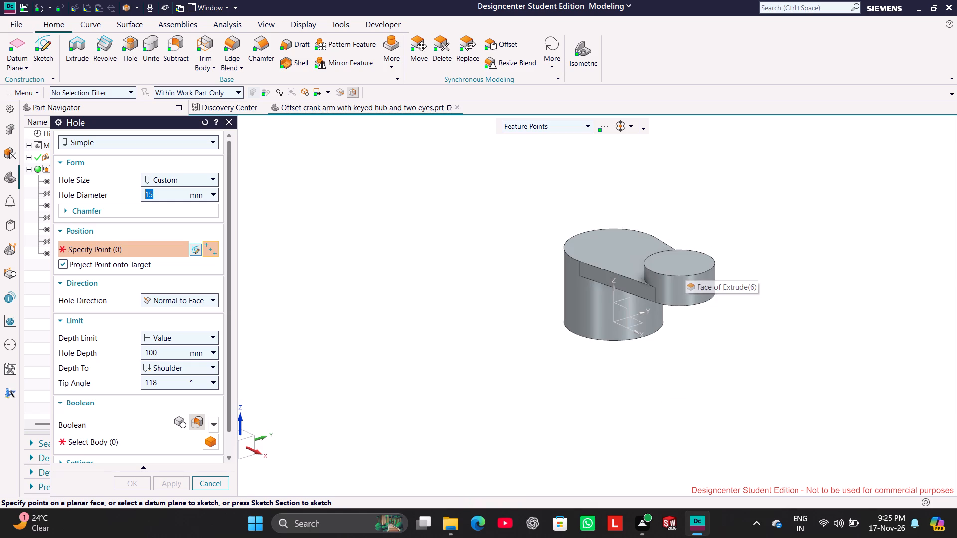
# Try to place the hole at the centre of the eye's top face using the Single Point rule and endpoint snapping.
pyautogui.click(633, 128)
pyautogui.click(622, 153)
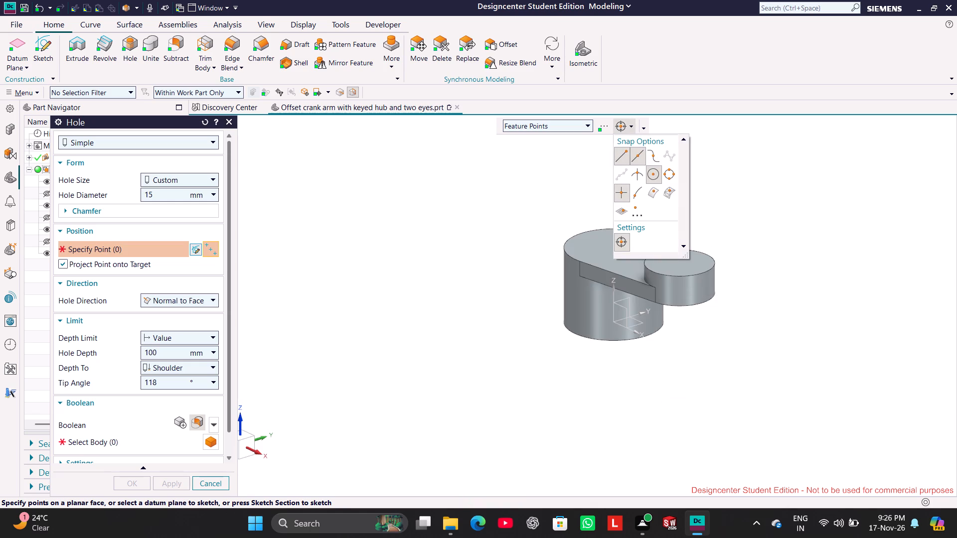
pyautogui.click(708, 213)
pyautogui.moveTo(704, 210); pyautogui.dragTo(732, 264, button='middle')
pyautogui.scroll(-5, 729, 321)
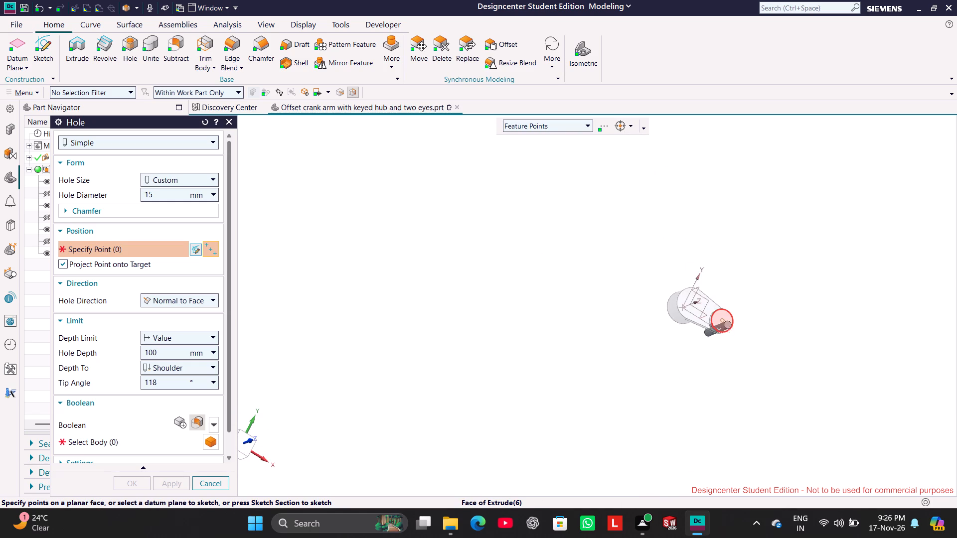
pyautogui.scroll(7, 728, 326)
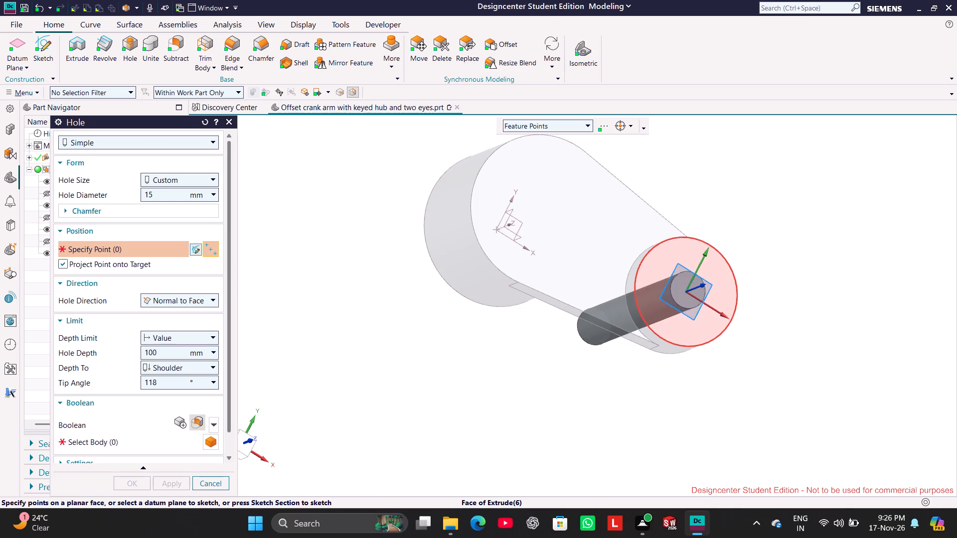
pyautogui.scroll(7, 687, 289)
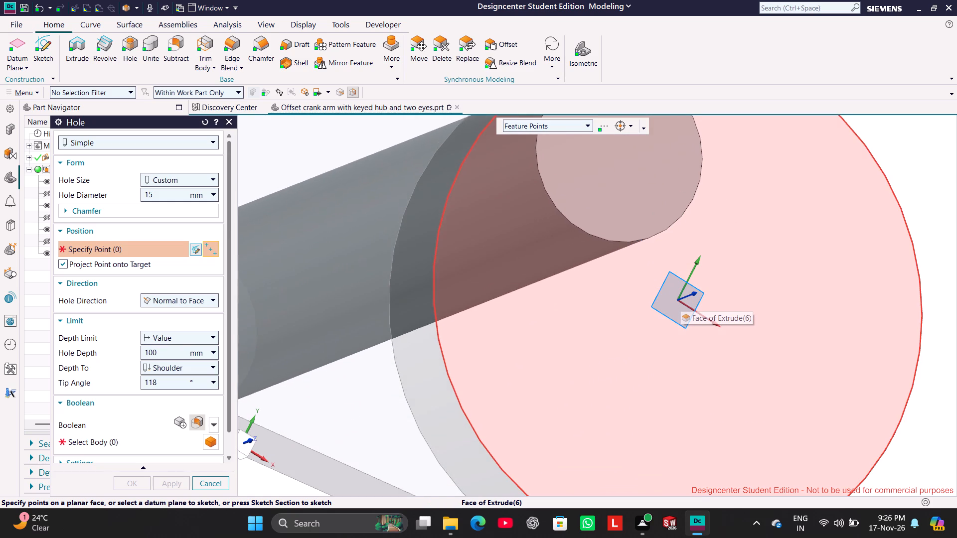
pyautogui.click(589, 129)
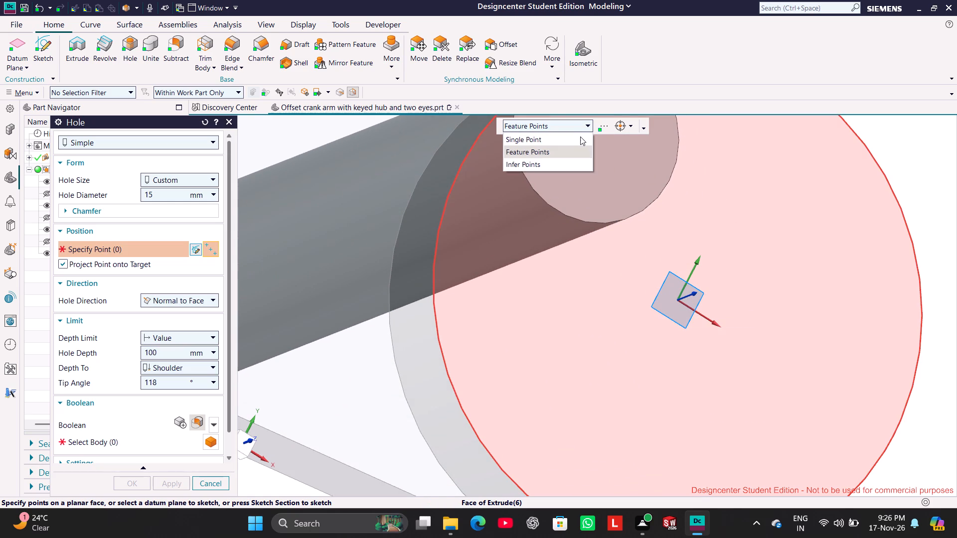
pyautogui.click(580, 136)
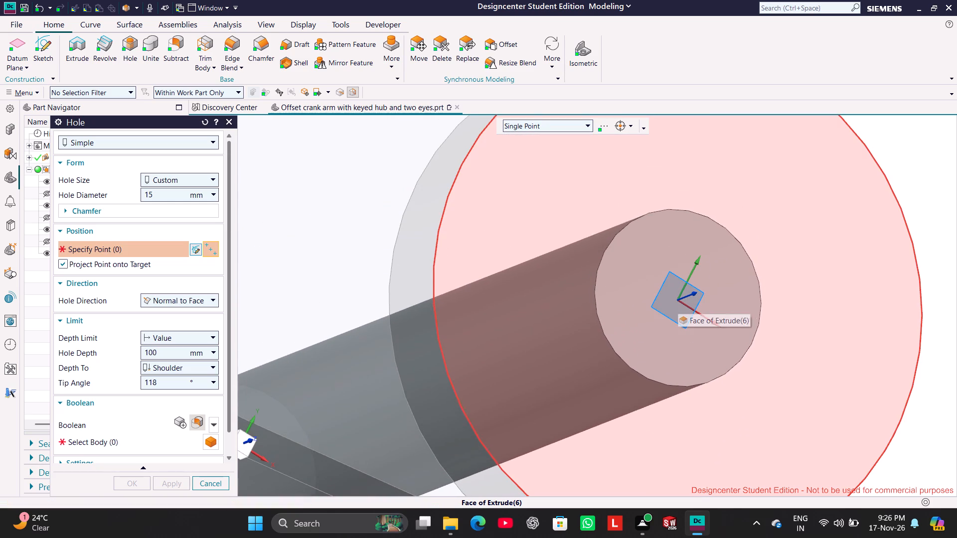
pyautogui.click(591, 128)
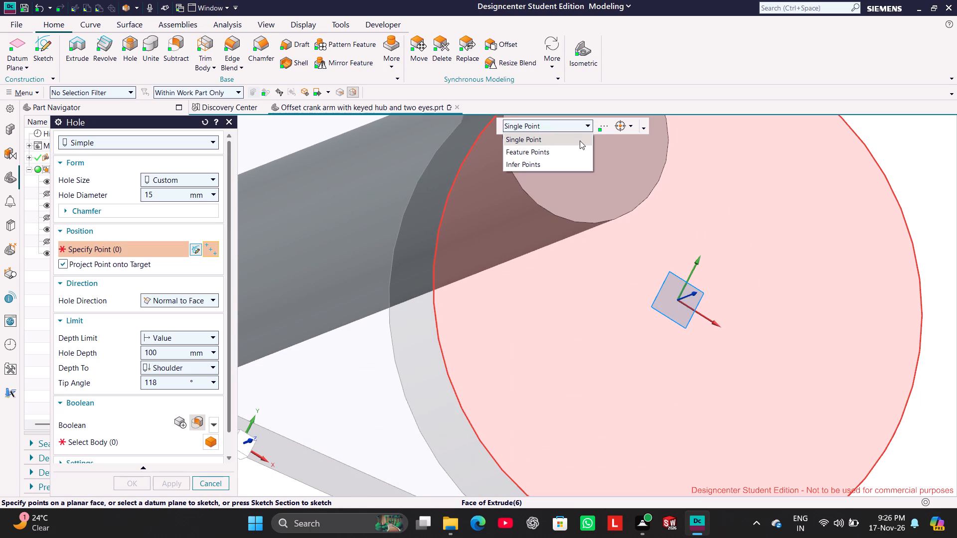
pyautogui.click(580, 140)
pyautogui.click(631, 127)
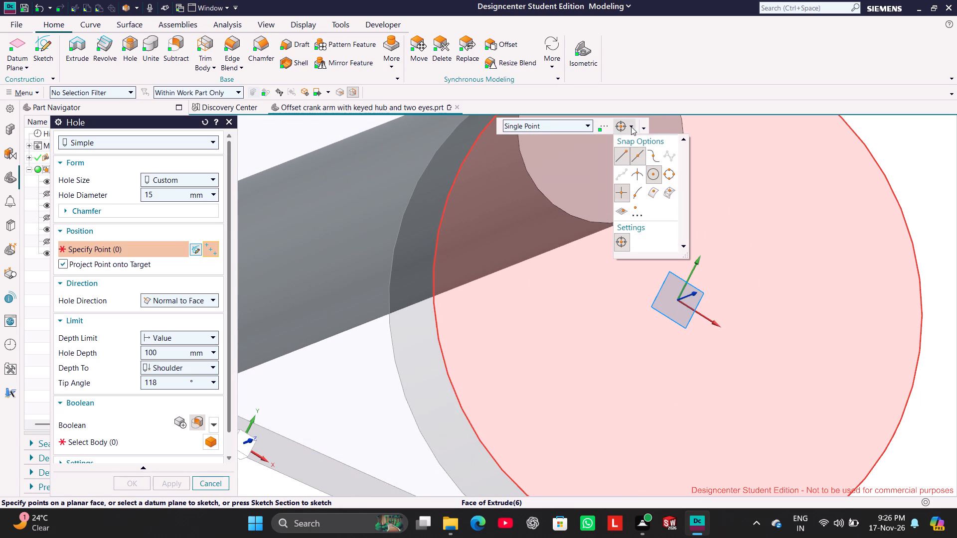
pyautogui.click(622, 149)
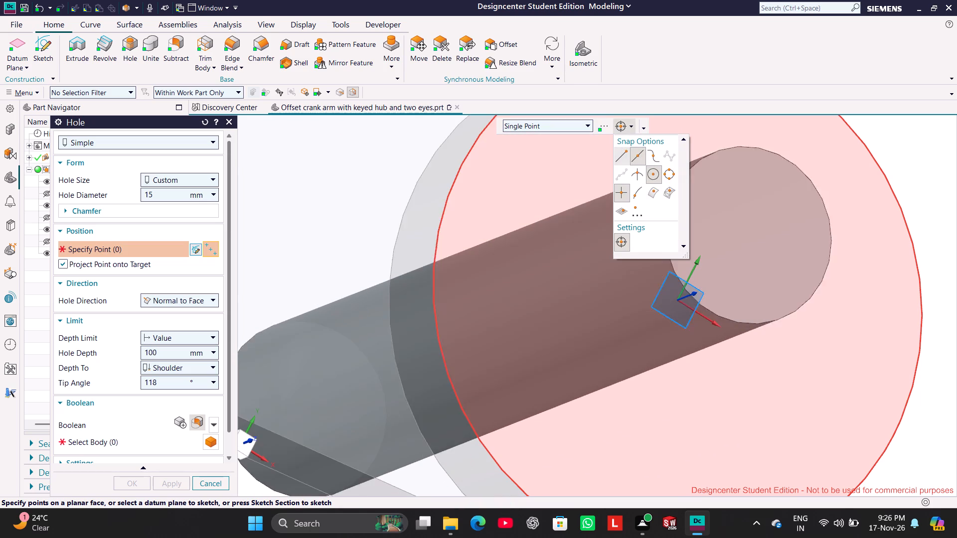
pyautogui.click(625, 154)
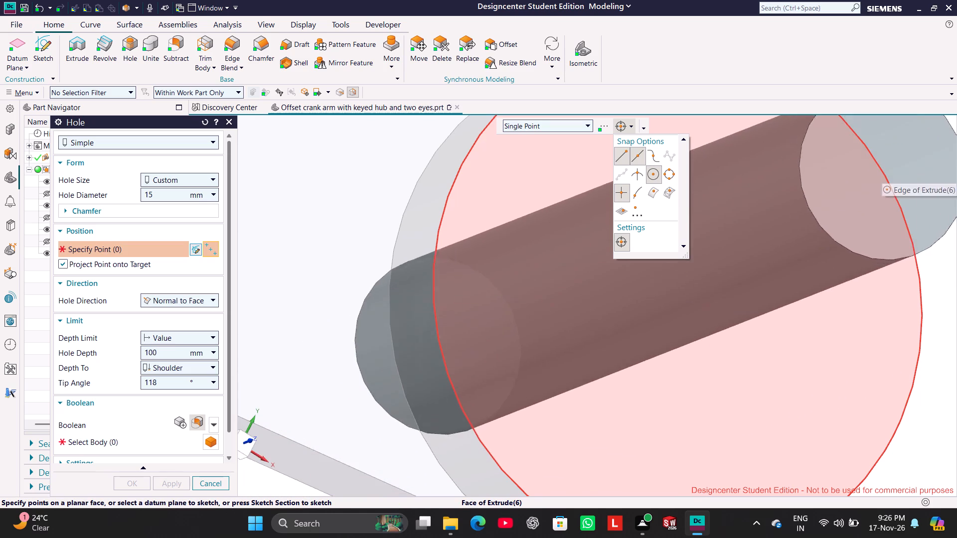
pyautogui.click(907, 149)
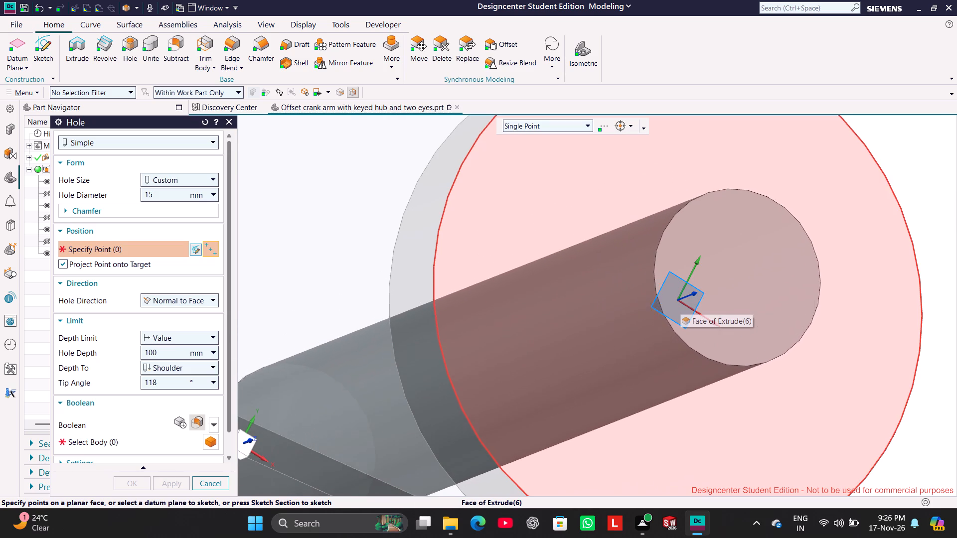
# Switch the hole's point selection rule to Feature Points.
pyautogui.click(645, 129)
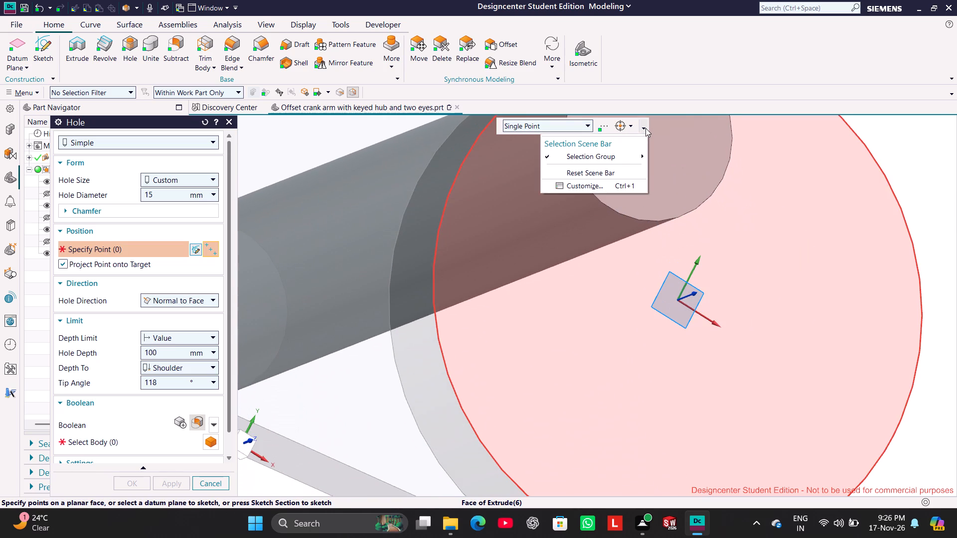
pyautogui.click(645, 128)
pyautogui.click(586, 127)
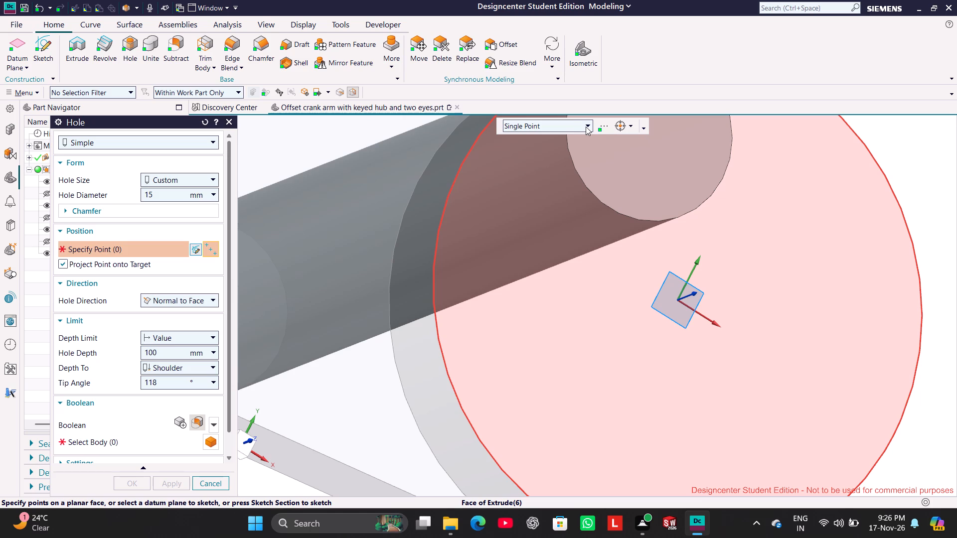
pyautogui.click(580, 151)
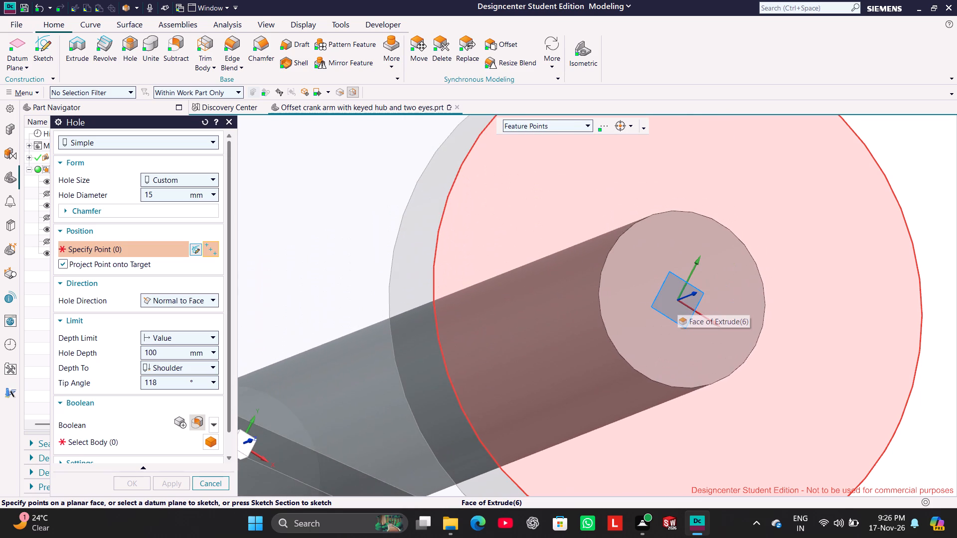
# Enable end point and midpoint snapping for placing the 15 mm hole on the eye's top face.
pyautogui.click(629, 124)
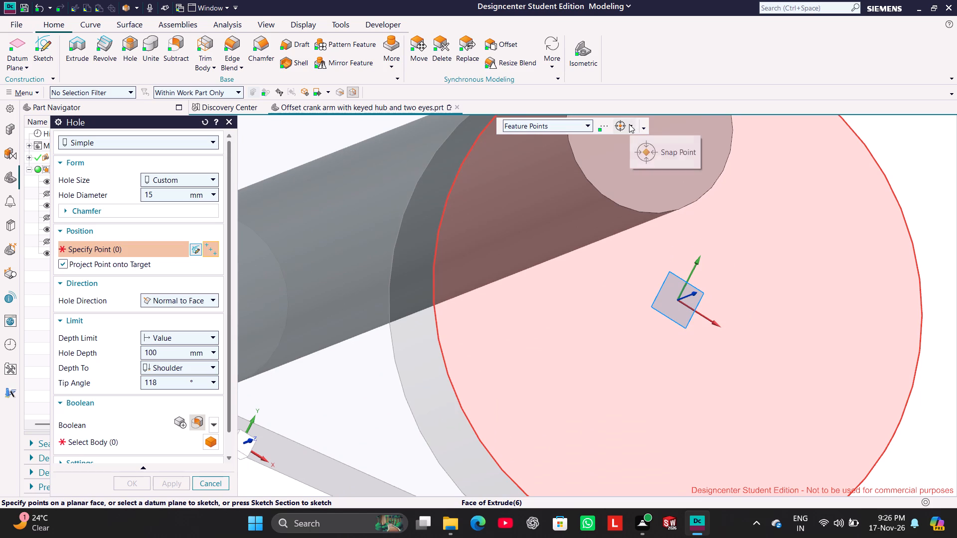
pyautogui.click(622, 153)
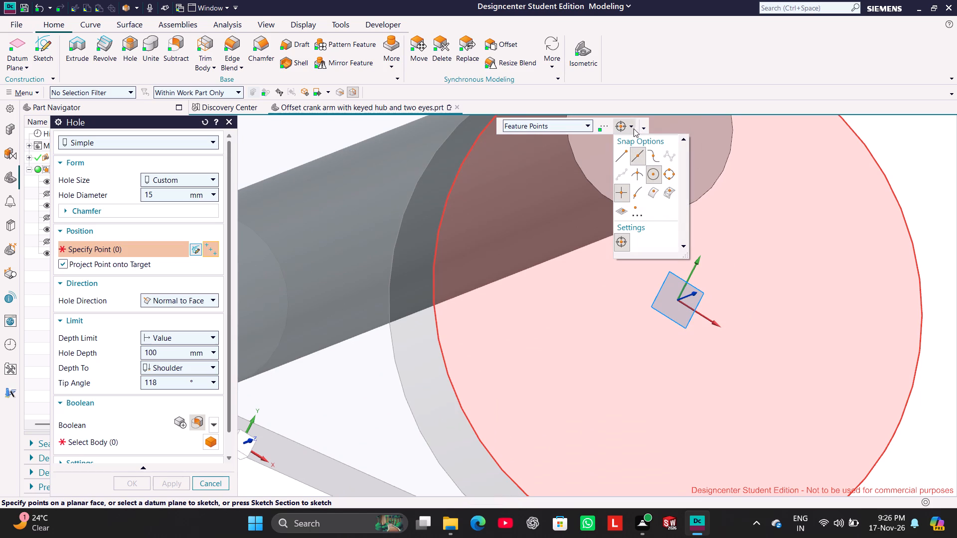
pyautogui.click(623, 238)
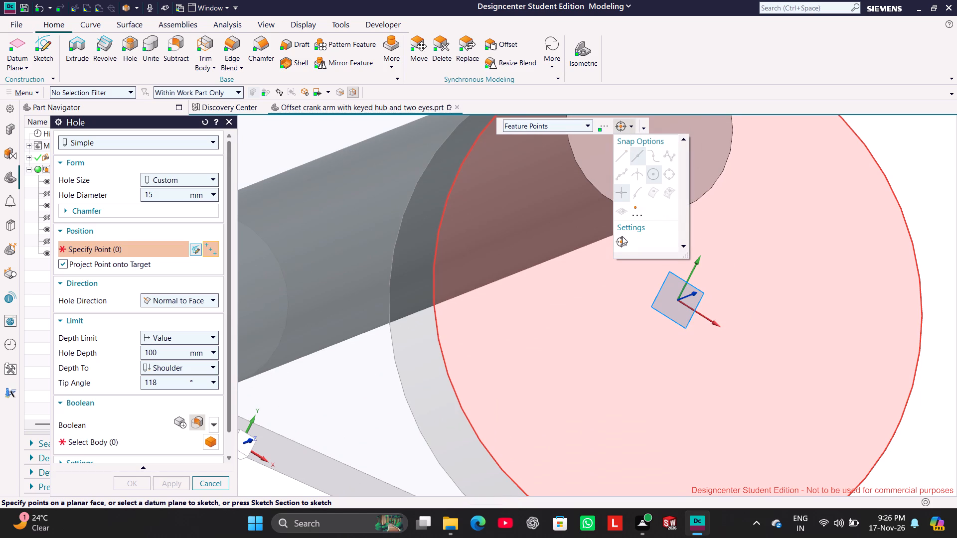
pyautogui.click(621, 237)
pyautogui.click(625, 157)
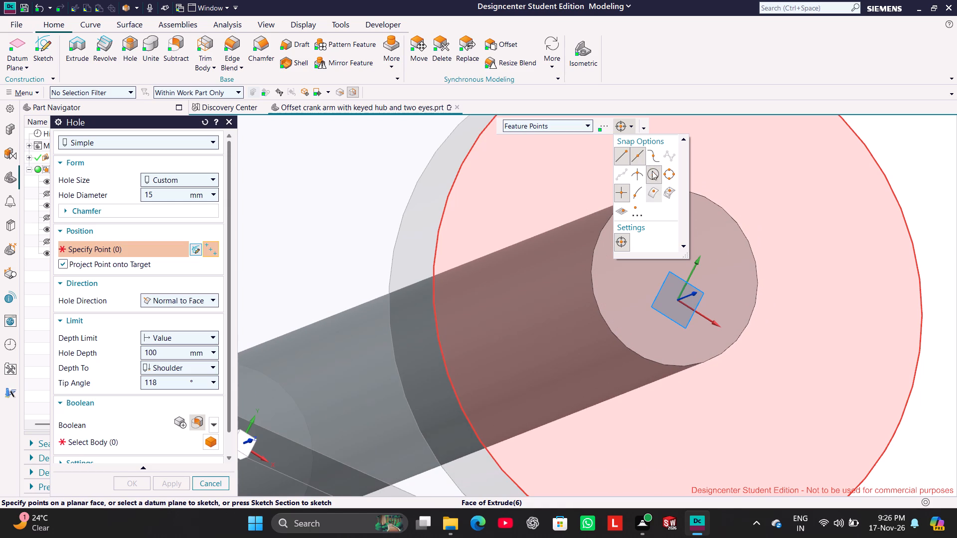
pyautogui.click(642, 151)
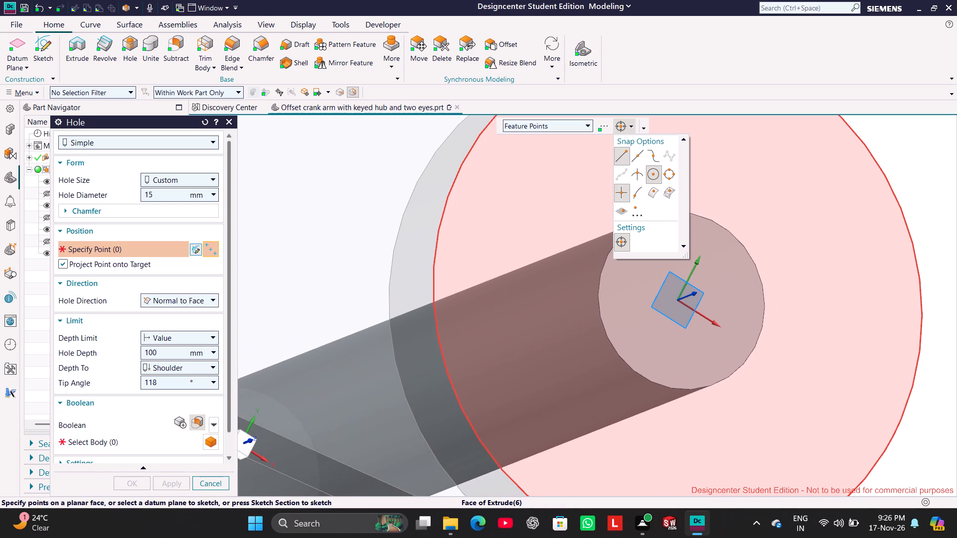
pyautogui.click(636, 152)
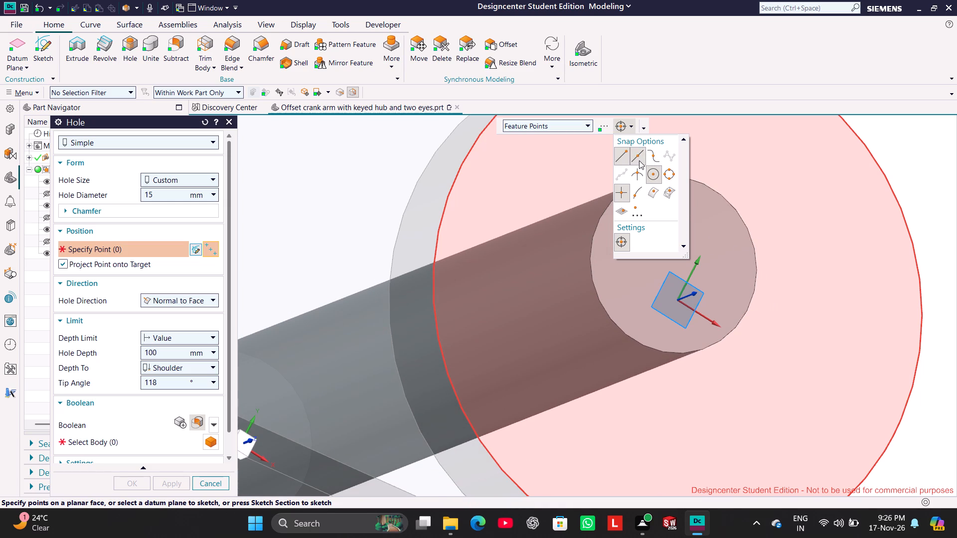
pyautogui.click(639, 160)
pyautogui.click(625, 156)
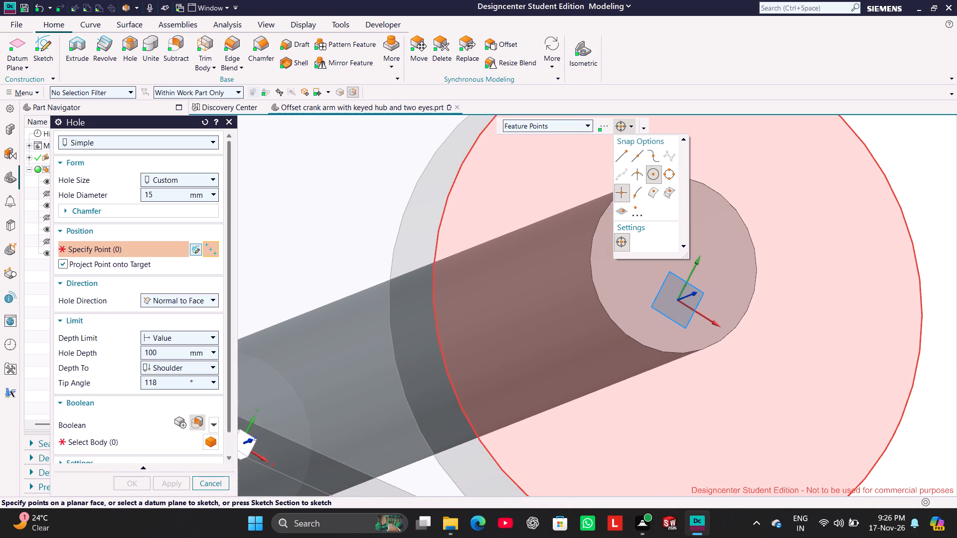
pyautogui.click(637, 151)
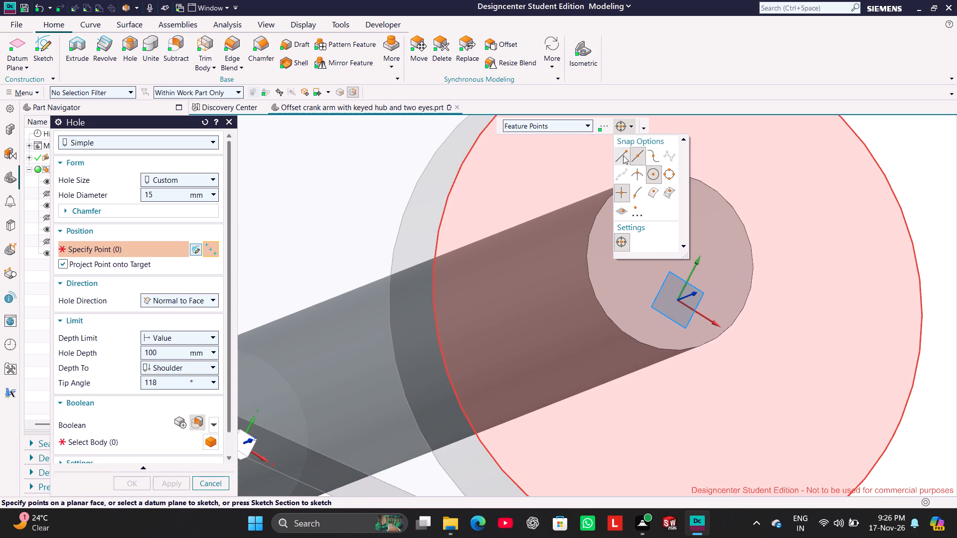
pyautogui.click(619, 156)
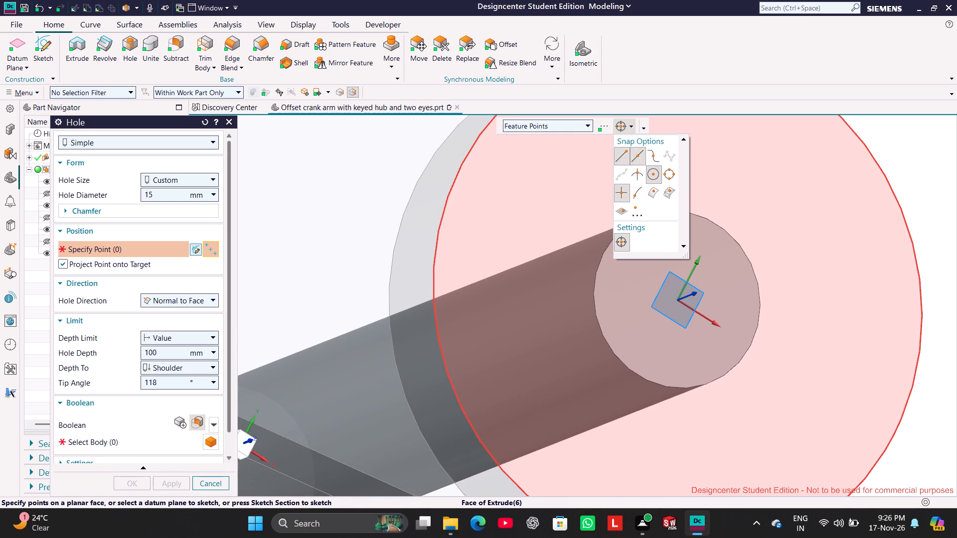
pyautogui.scroll(3, 698, 279)
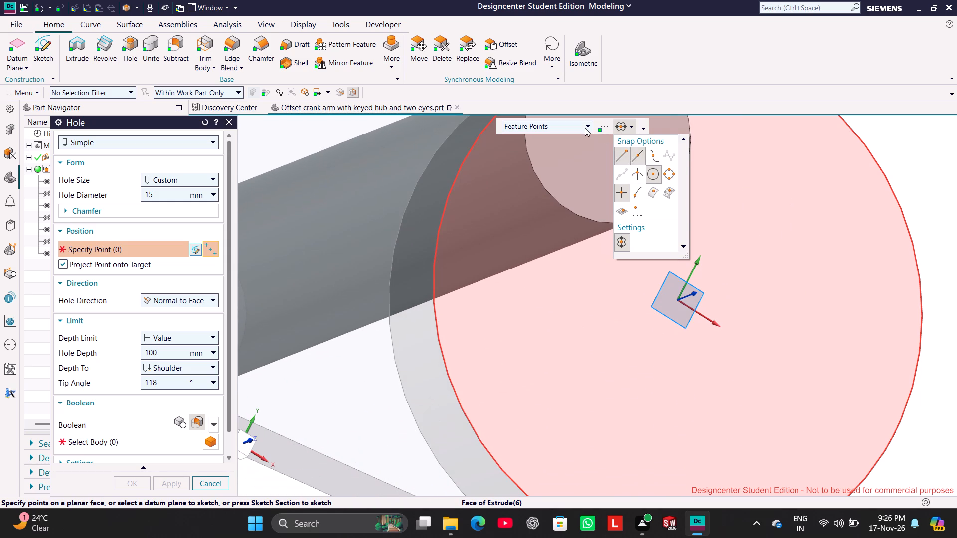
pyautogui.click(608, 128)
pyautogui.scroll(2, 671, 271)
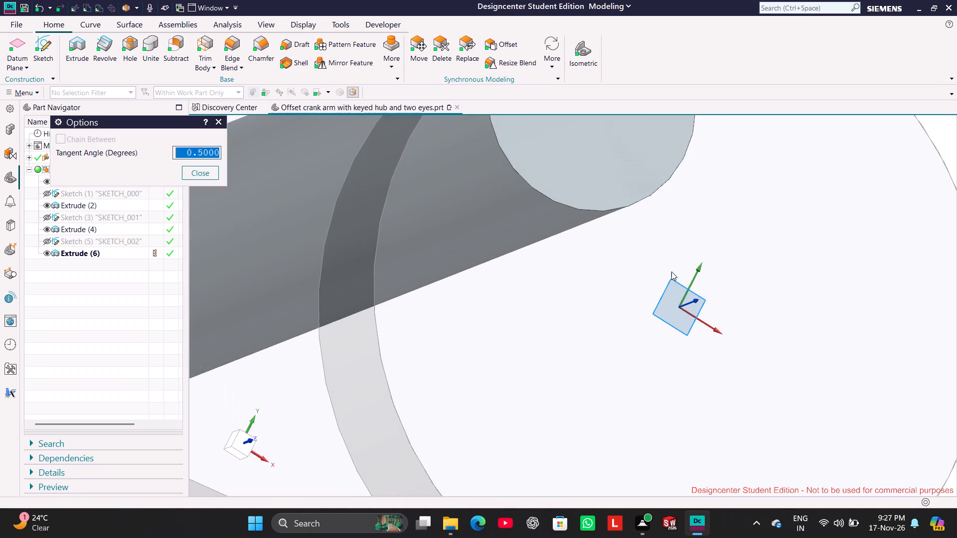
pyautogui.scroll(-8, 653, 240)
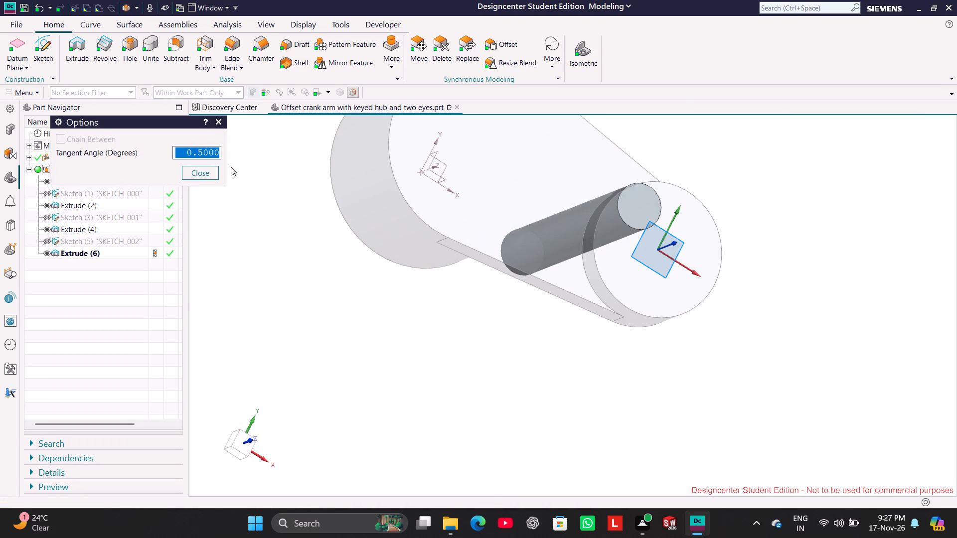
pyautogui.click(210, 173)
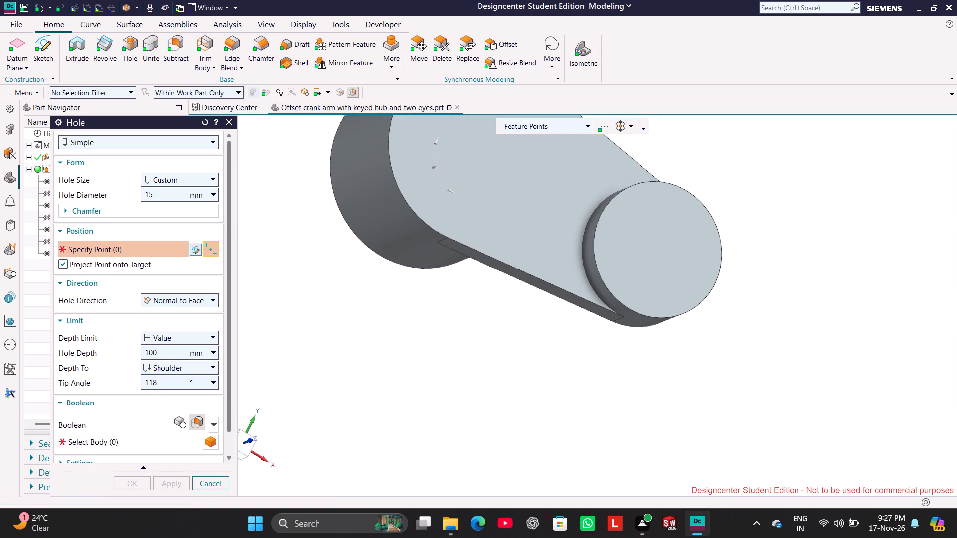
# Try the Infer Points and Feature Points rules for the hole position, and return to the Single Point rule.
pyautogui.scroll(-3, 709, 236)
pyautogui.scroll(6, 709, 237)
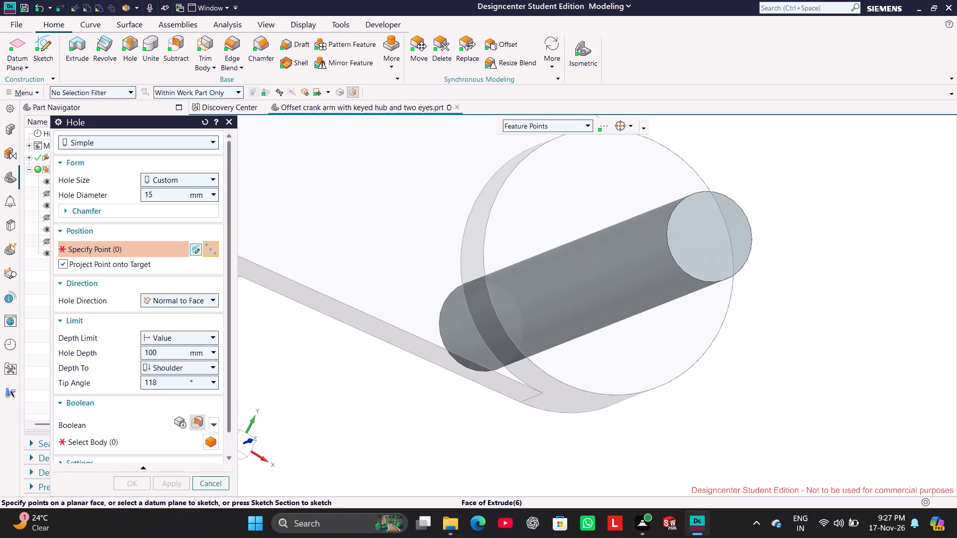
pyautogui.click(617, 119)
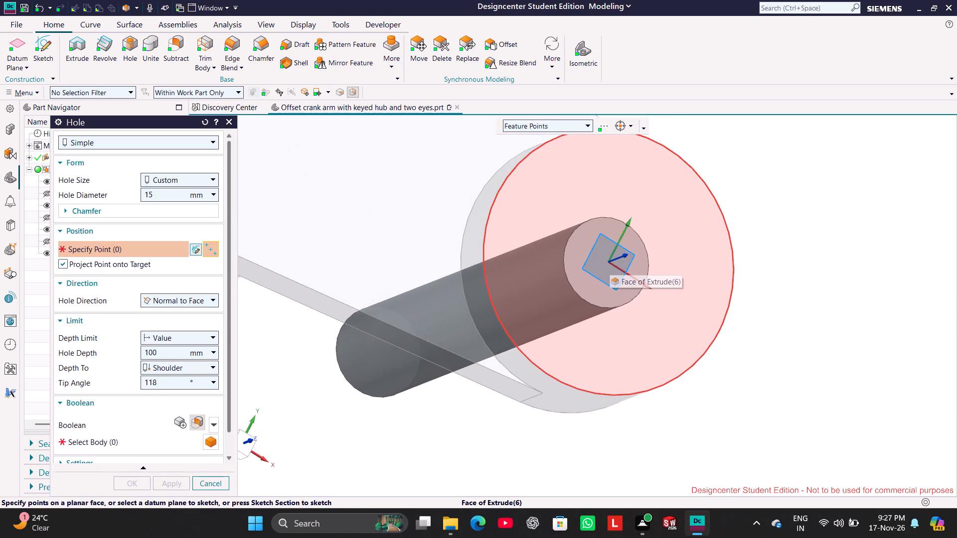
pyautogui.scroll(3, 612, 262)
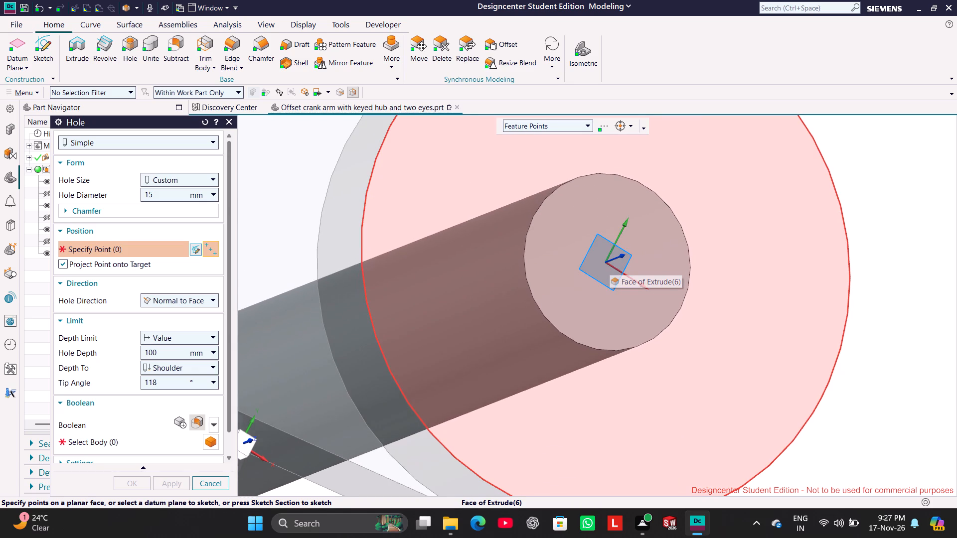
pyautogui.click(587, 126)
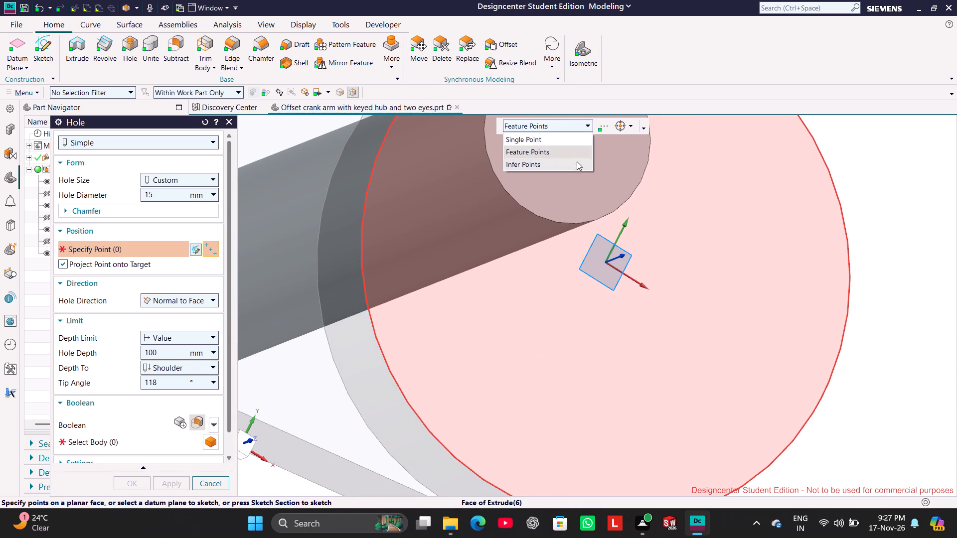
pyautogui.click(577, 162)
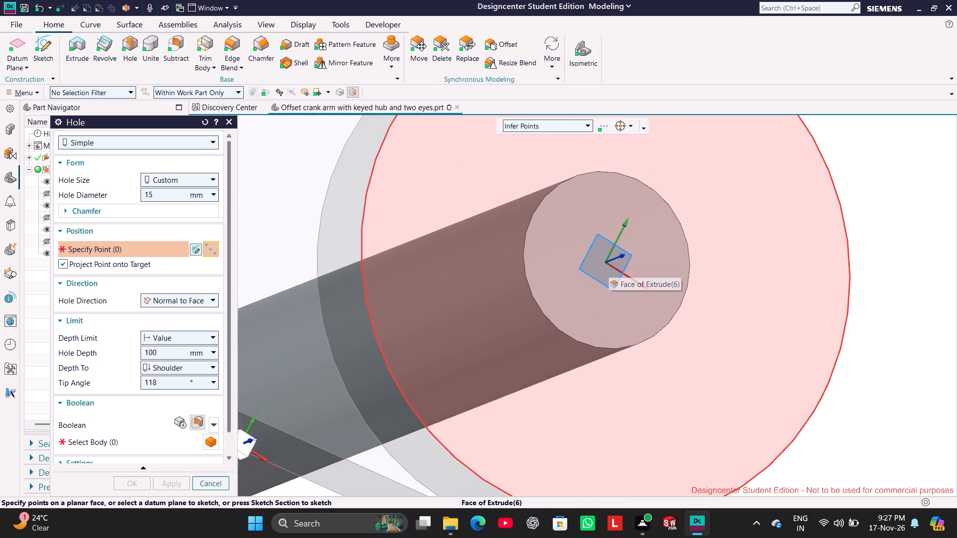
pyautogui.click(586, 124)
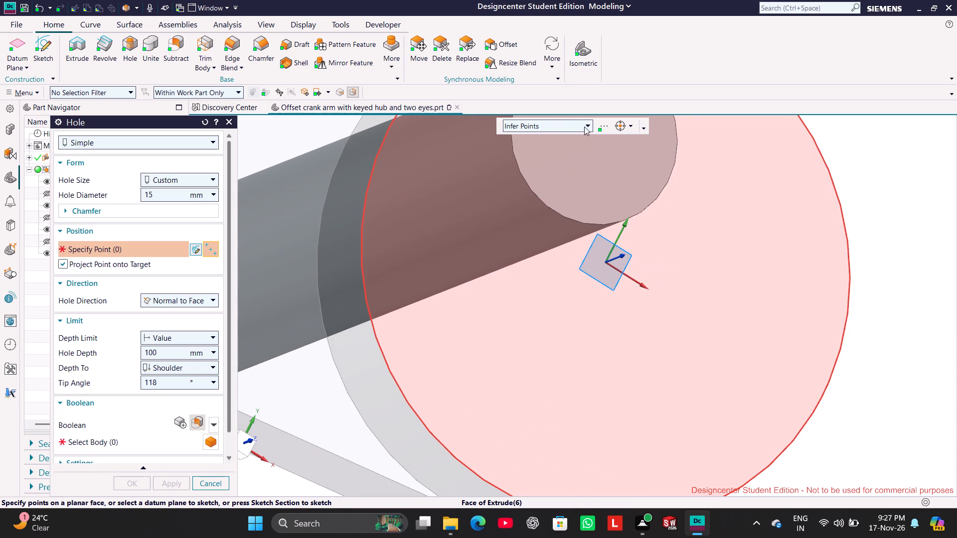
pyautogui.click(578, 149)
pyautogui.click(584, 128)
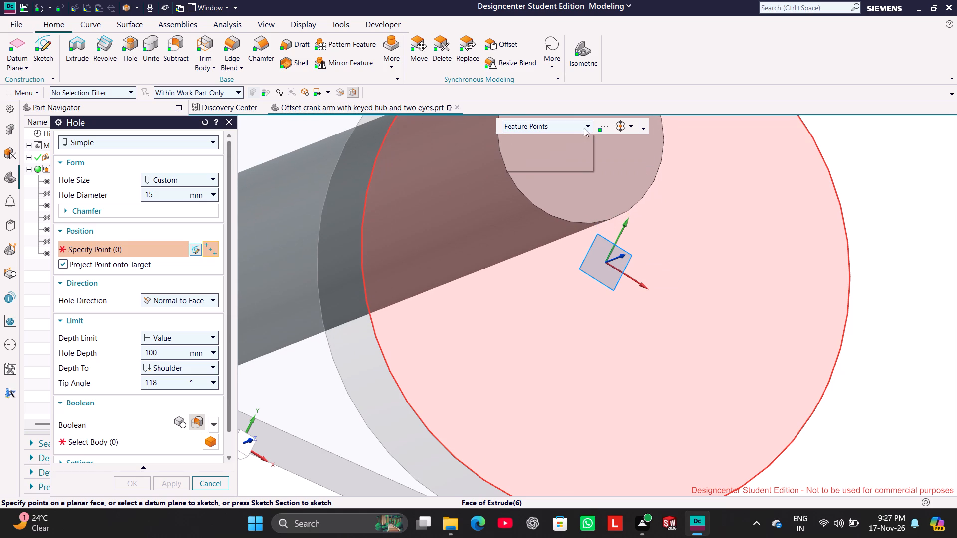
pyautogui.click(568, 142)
# Disable arc centre snapping for the hole's point selection.
pyautogui.click(632, 130)
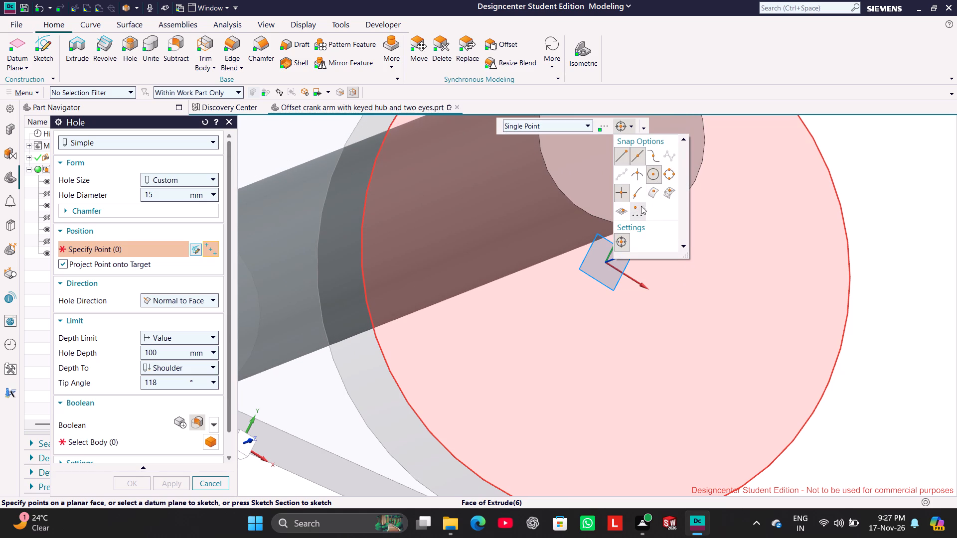
pyautogui.click(652, 175)
pyautogui.click(625, 156)
pyautogui.click(624, 153)
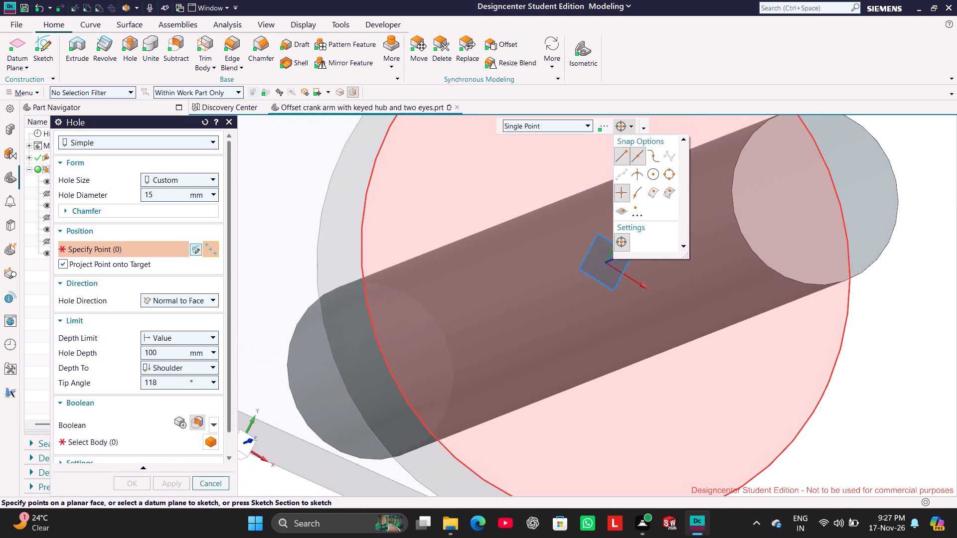
pyautogui.click(864, 172)
pyautogui.click(621, 130)
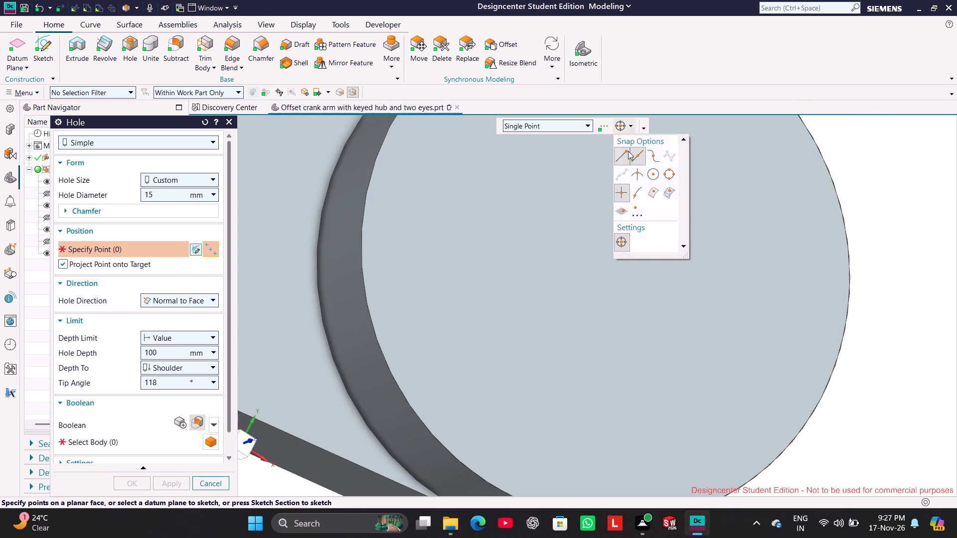
pyautogui.click(853, 173)
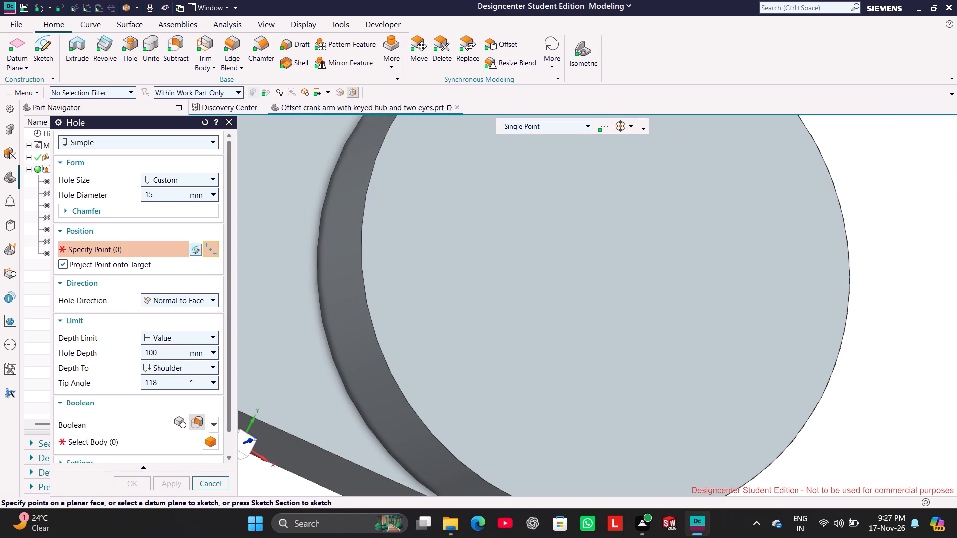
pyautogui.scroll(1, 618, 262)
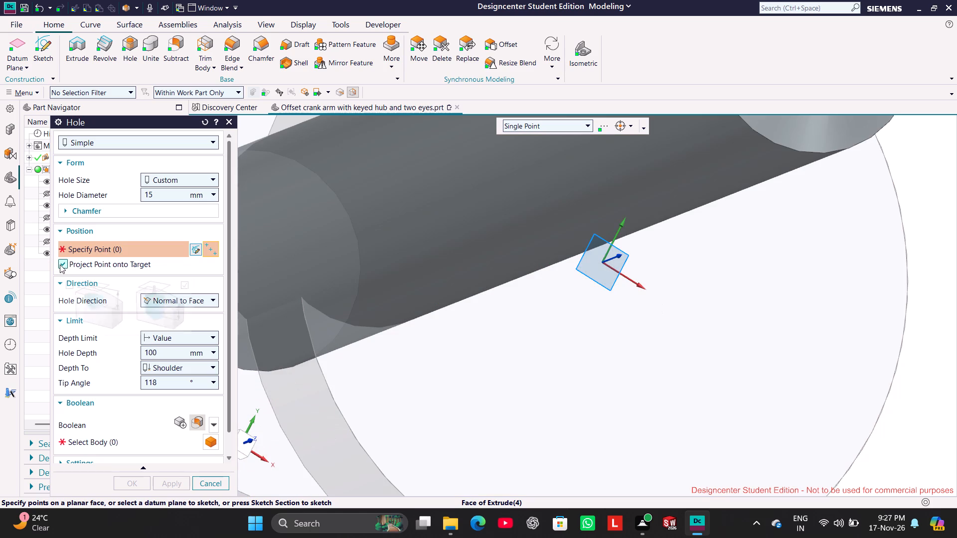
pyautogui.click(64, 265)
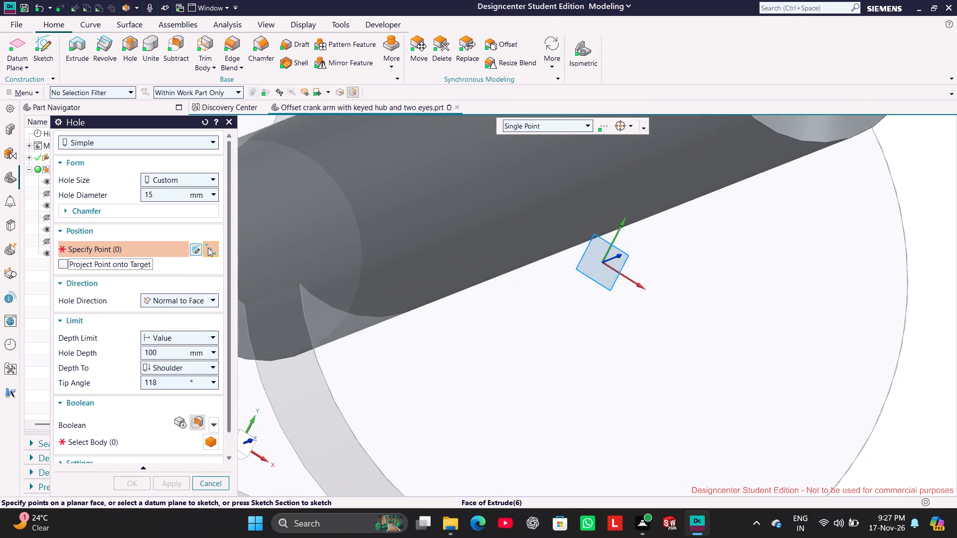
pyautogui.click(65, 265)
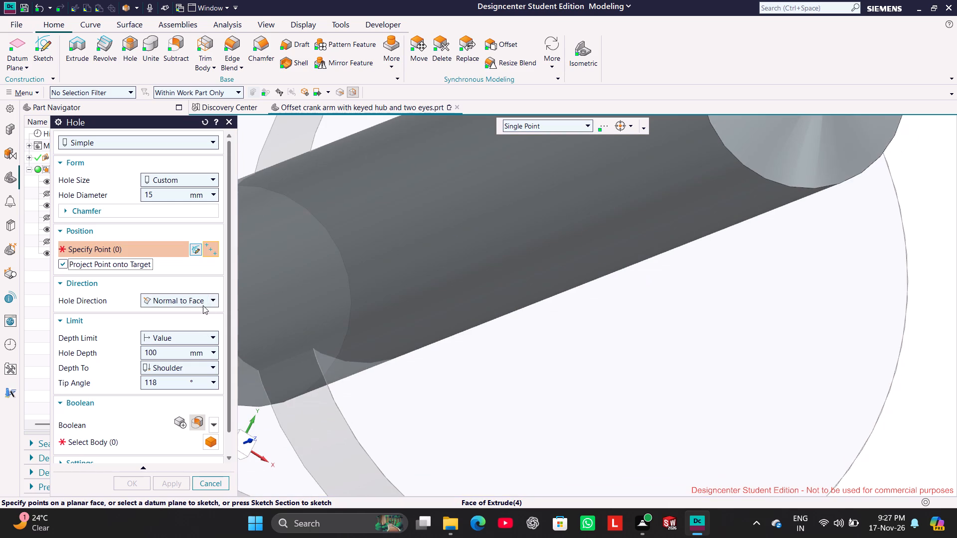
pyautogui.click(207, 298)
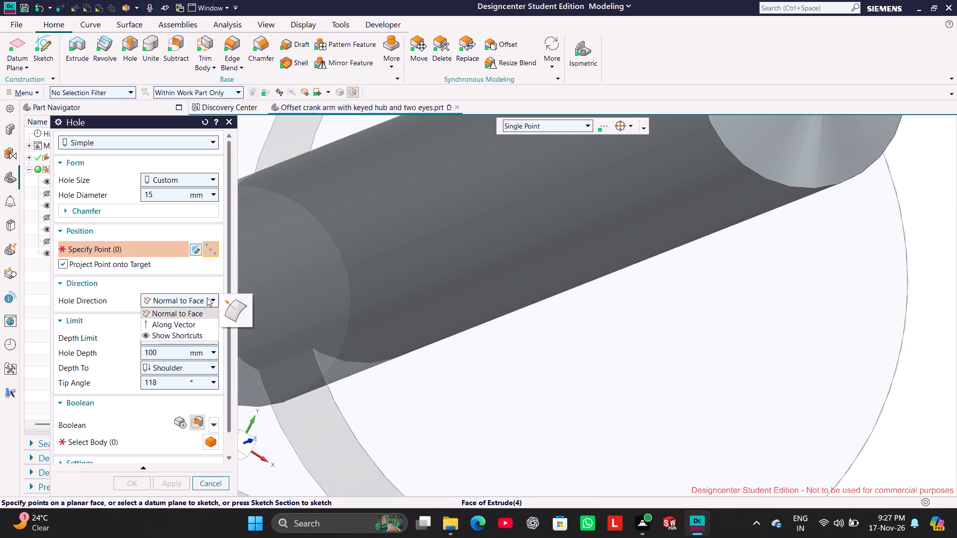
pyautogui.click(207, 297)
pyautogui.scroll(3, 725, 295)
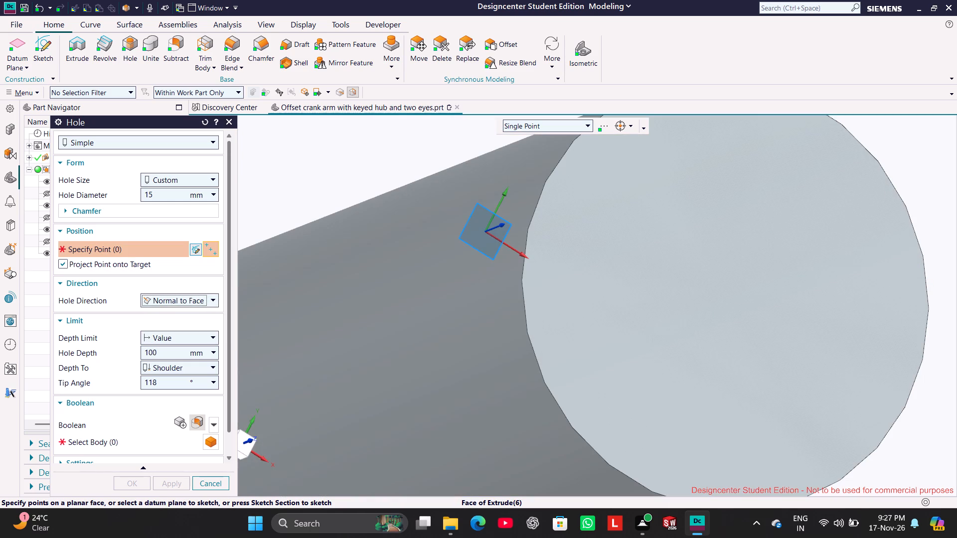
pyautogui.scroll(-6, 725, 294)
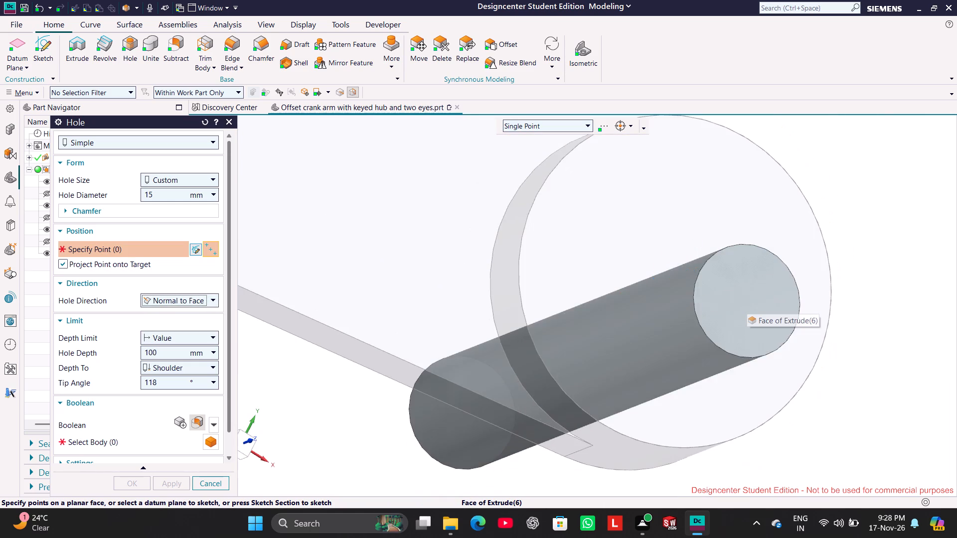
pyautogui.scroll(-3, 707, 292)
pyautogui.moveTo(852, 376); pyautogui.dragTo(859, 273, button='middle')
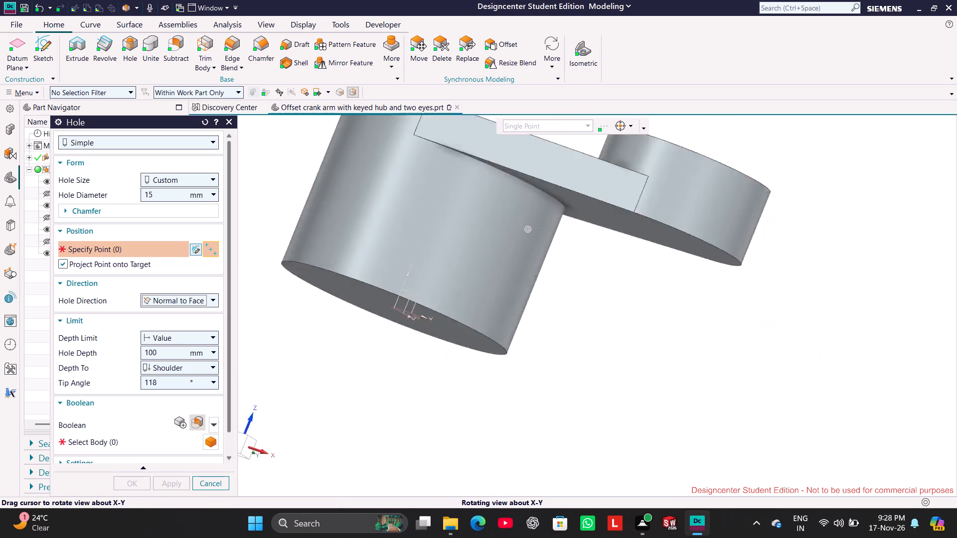
# Enable point-on-surface snapping for the hole's point selection and try the placement on the eye boss's circular face.
pyautogui.moveTo(859, 273); pyautogui.dragTo(765, 256, button='middle')
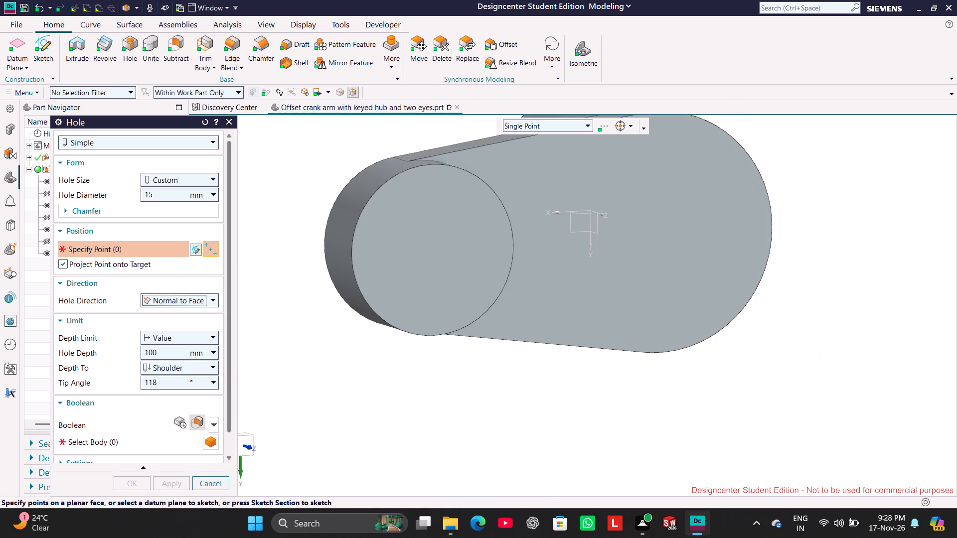
pyautogui.scroll(6, 434, 253)
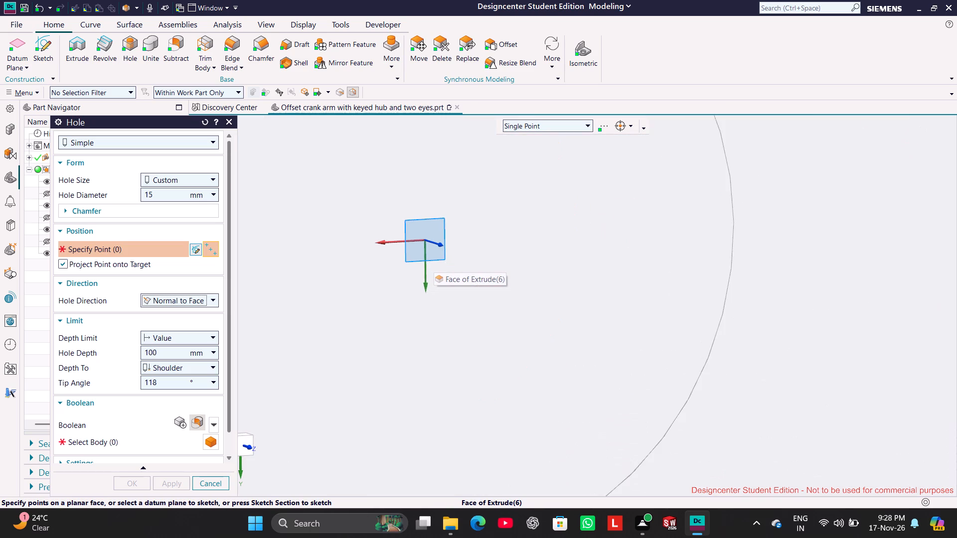
pyautogui.scroll(-8, 438, 254)
pyautogui.scroll(6, 447, 256)
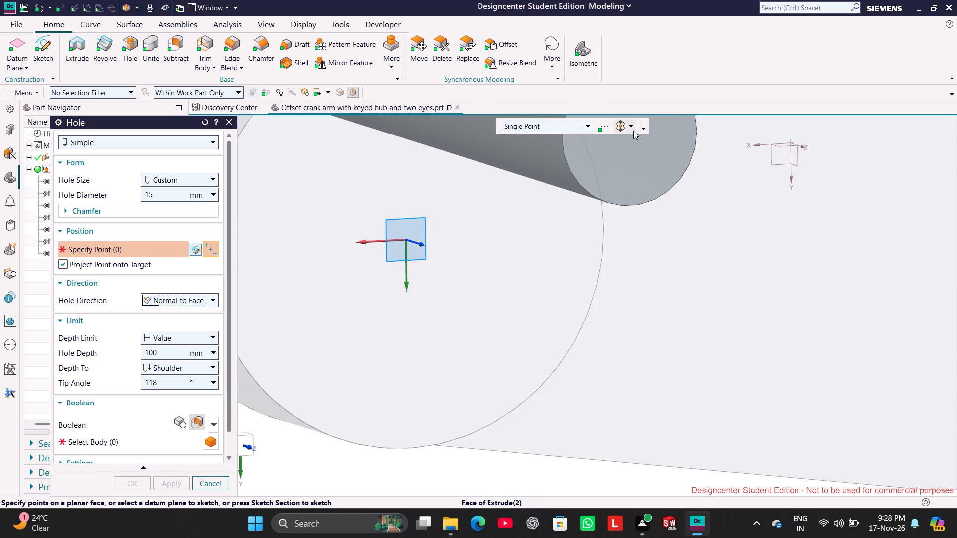
pyautogui.click(633, 130)
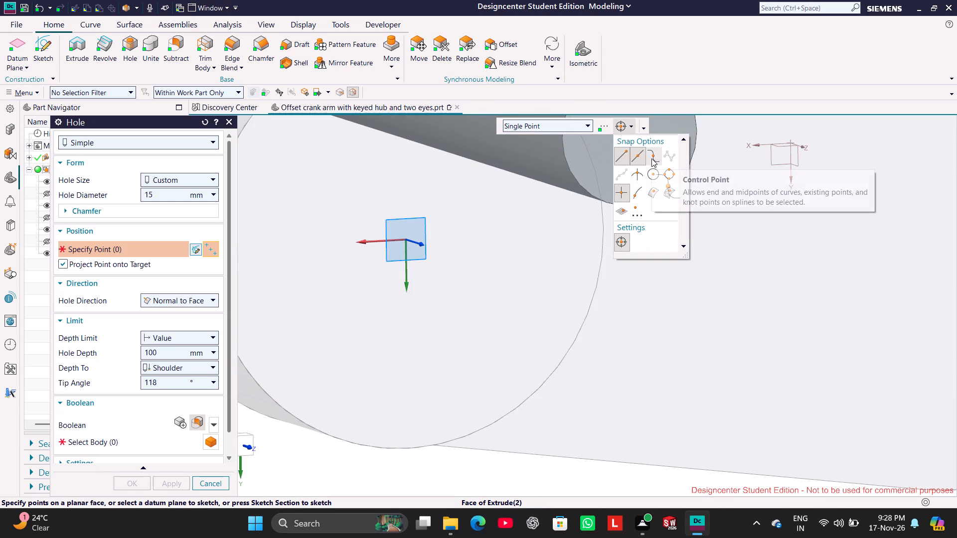
pyautogui.click(648, 196)
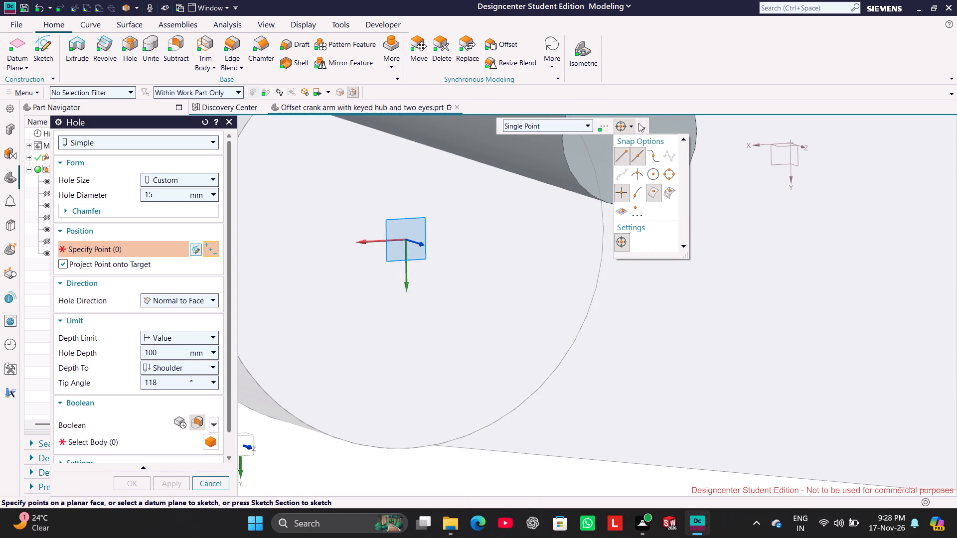
pyautogui.click(645, 123)
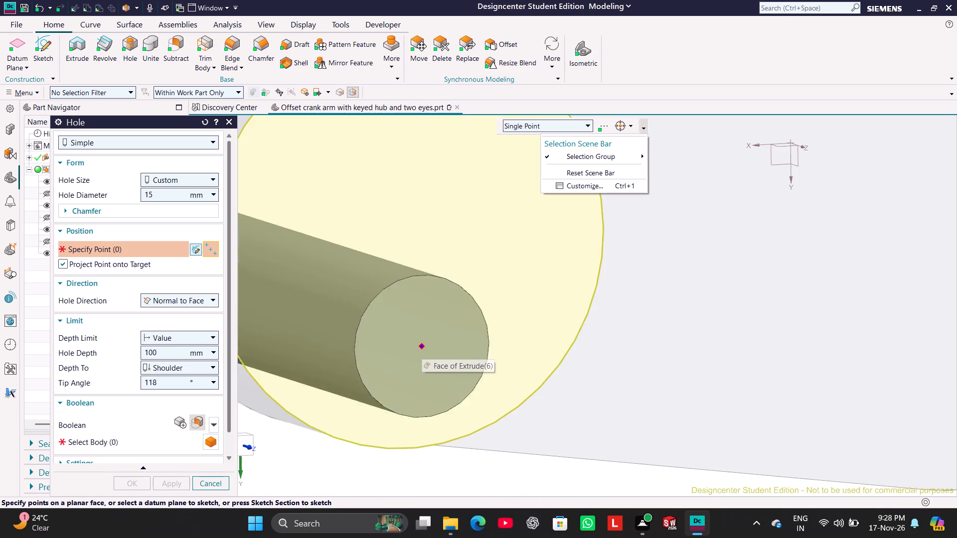
pyautogui.scroll(2, 419, 235)
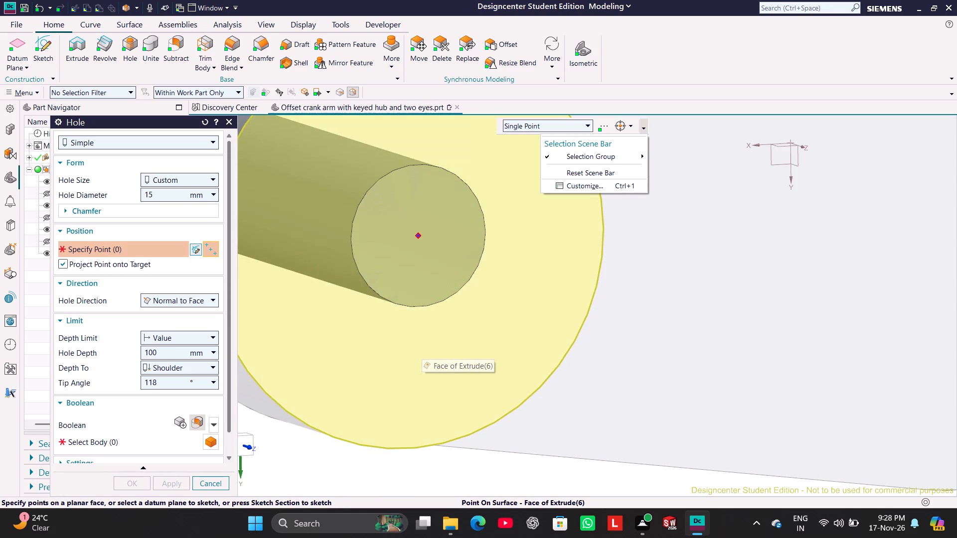
pyautogui.click(465, 477)
pyautogui.scroll(2, 465, 325)
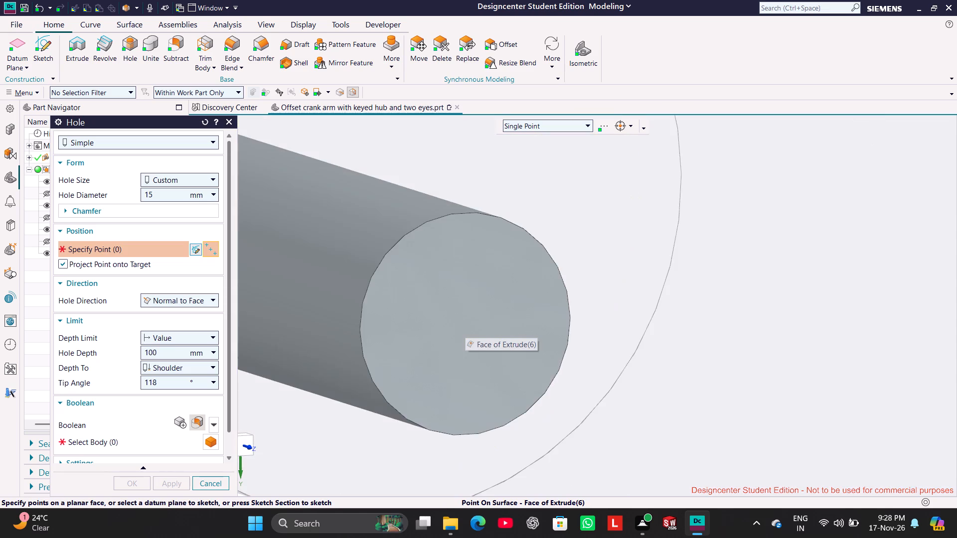
pyautogui.scroll(3, 455, 270)
pyautogui.scroll(-8, 455, 270)
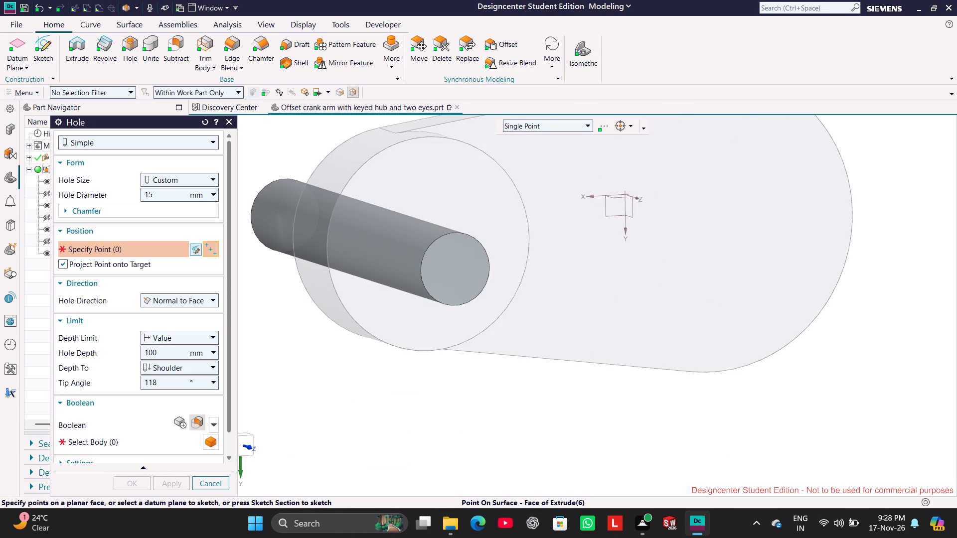
pyautogui.scroll(2, 434, 239)
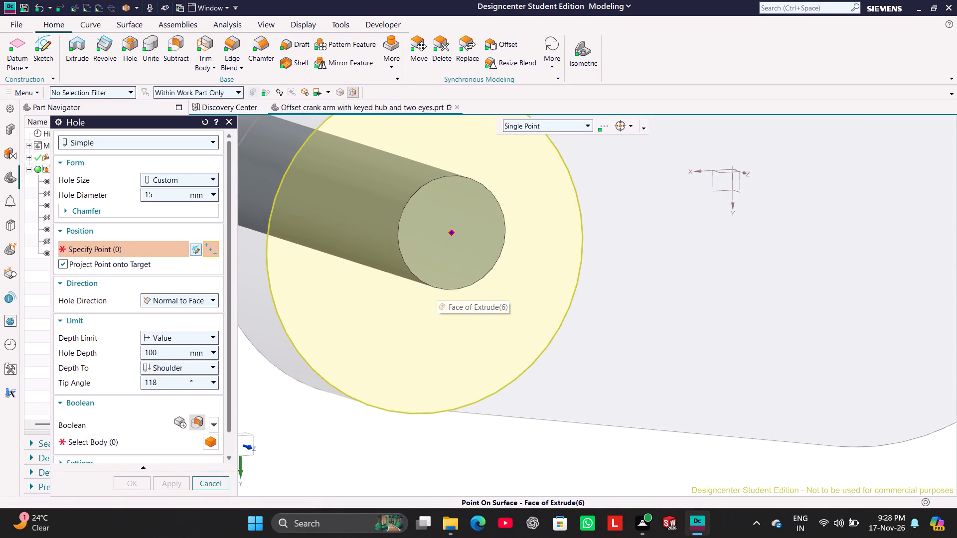
# Switch the hole's point selection rule to Feature Points and turn arc centre snapping back on.
pyautogui.click(589, 124)
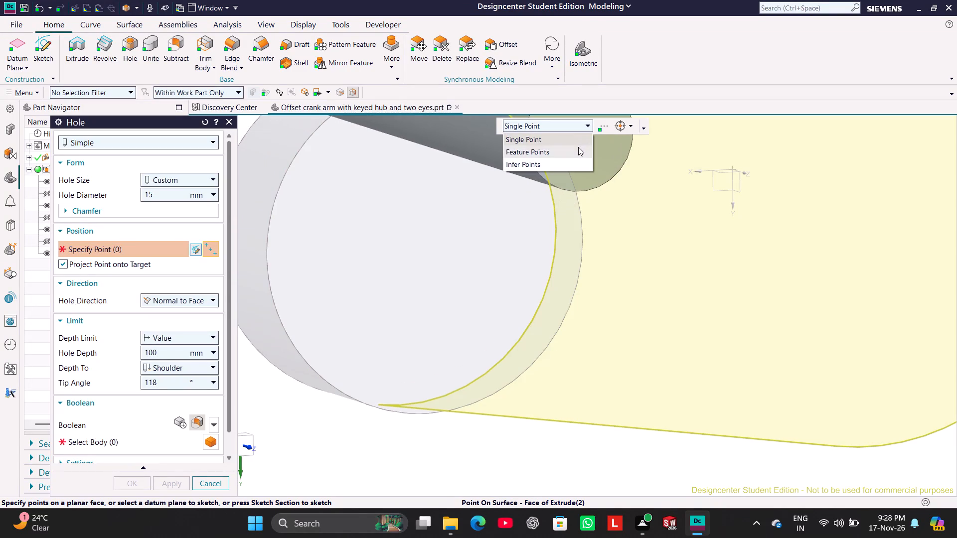
pyautogui.click(578, 148)
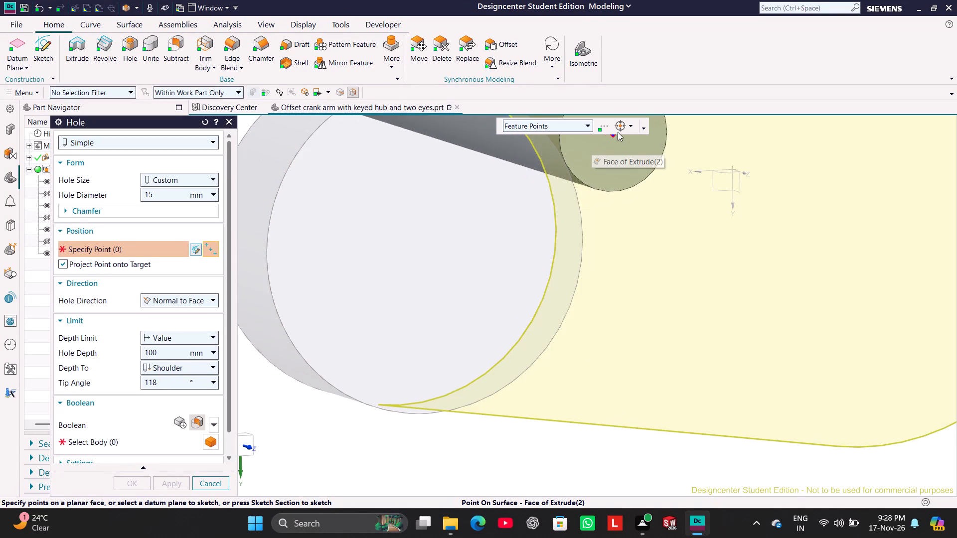
pyautogui.click(629, 129)
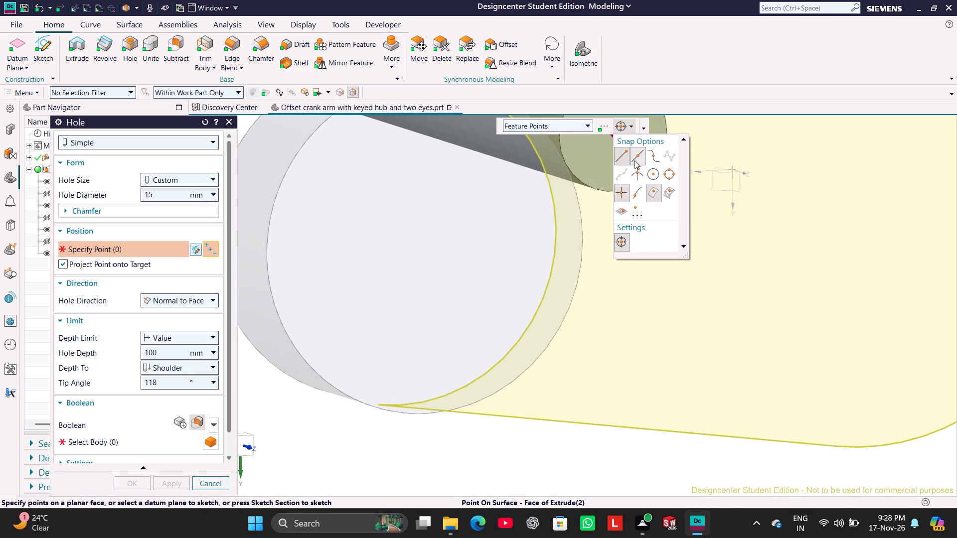
pyautogui.click(653, 174)
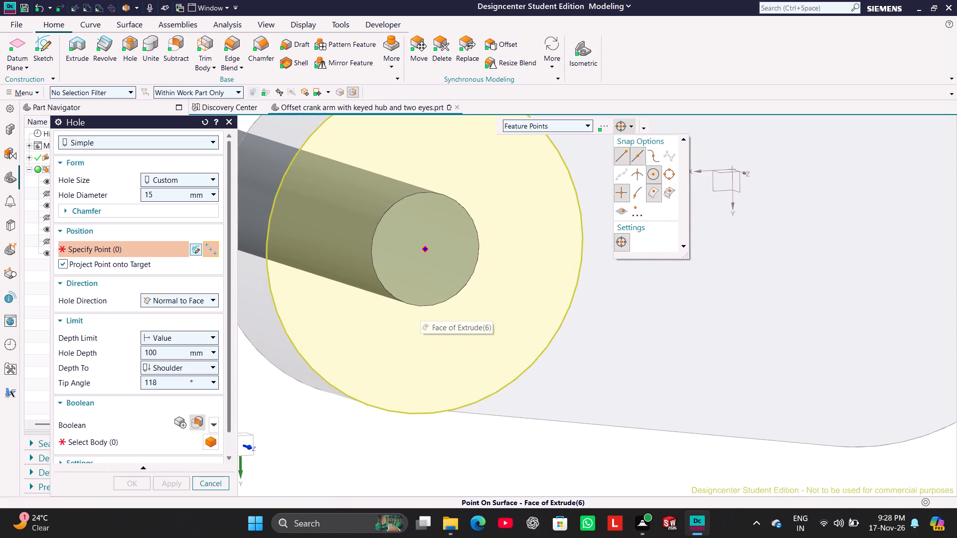
# Create the 15 mm simple hole, 100 mm deep, at the arc centre of the eye boss's circular edge.
pyautogui.scroll(2, 493, 459)
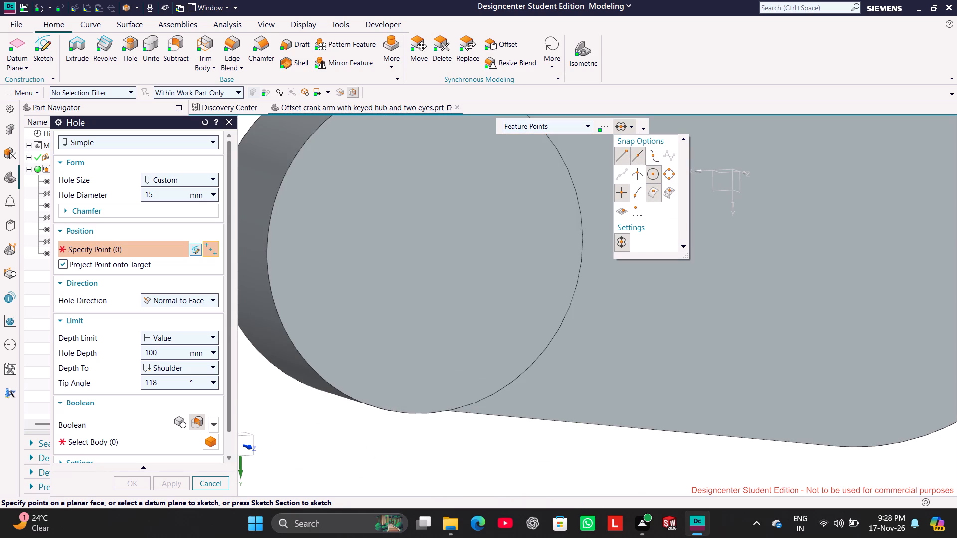
pyautogui.scroll(1, 493, 459)
pyautogui.scroll(-5, 494, 437)
pyautogui.click(504, 462)
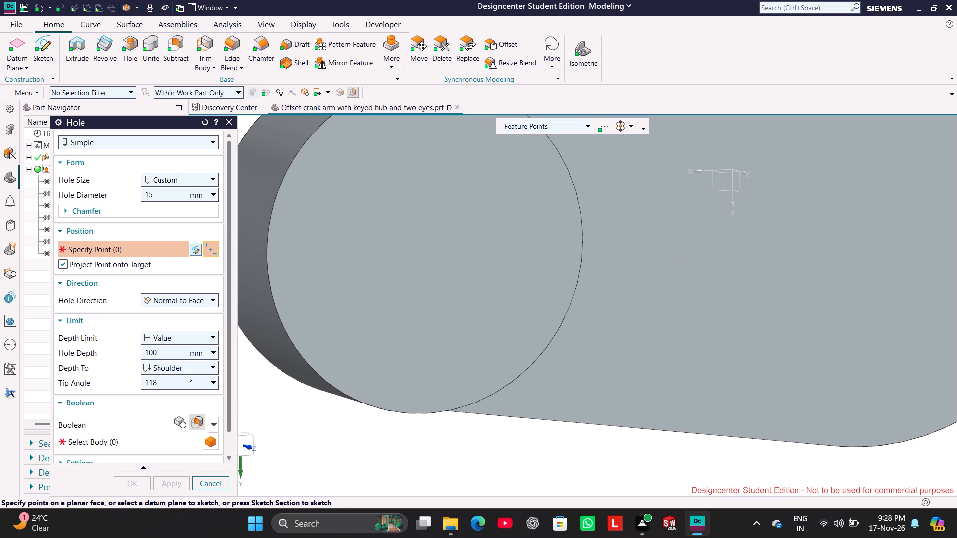
pyautogui.scroll(3, 502, 441)
pyautogui.scroll(-7, 502, 439)
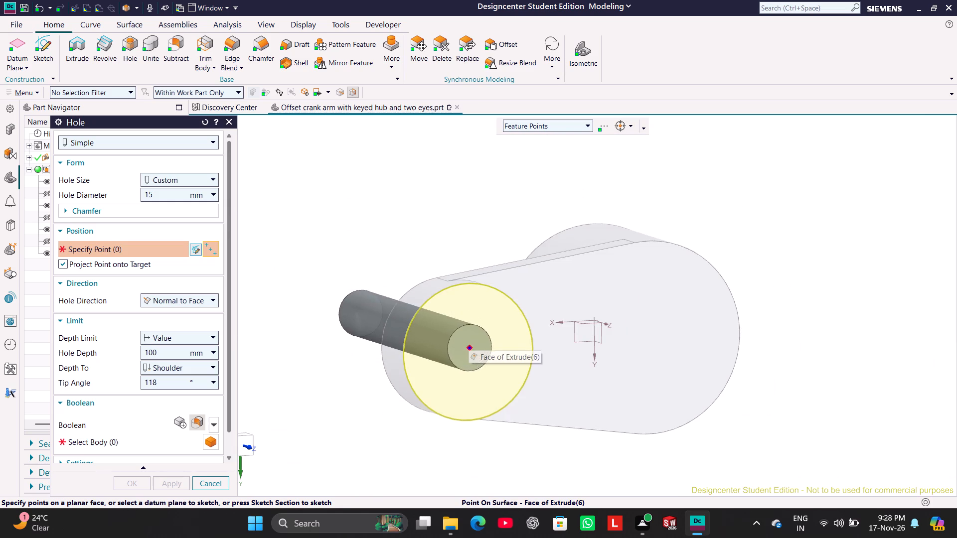
pyautogui.click(476, 419)
pyautogui.moveTo(324, 398); pyautogui.dragTo(304, 332, button='middle')
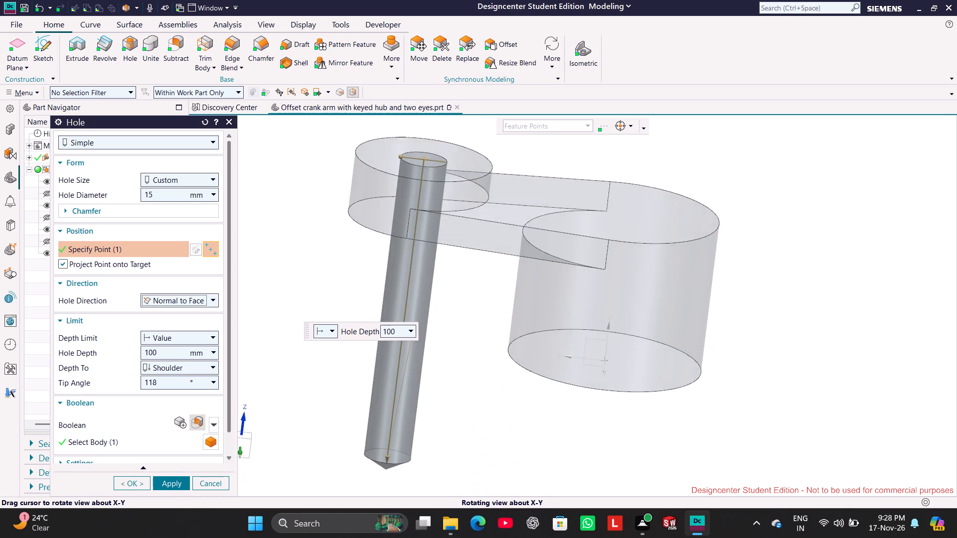
pyautogui.moveTo(304, 332); pyautogui.dragTo(315, 342, button='middle')
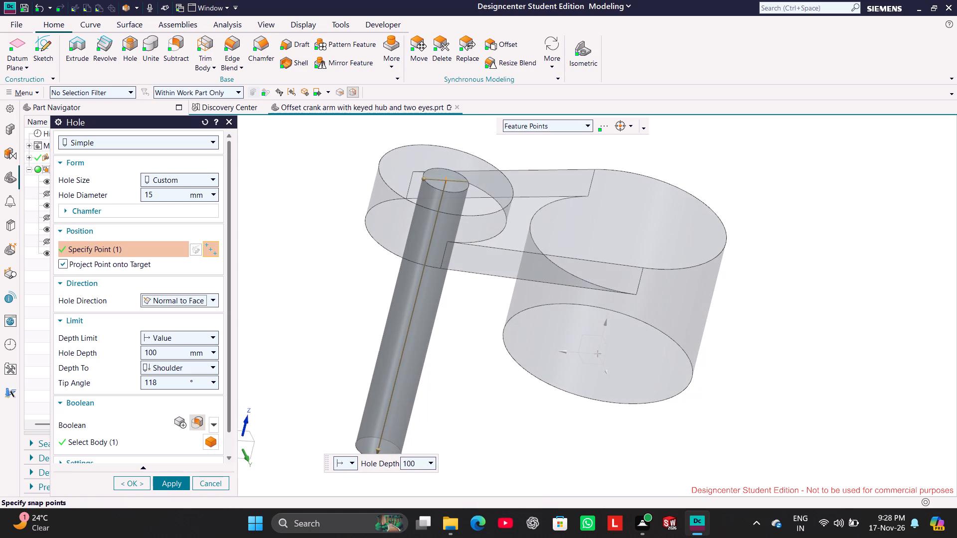
pyautogui.click(179, 483)
pyautogui.click(200, 480)
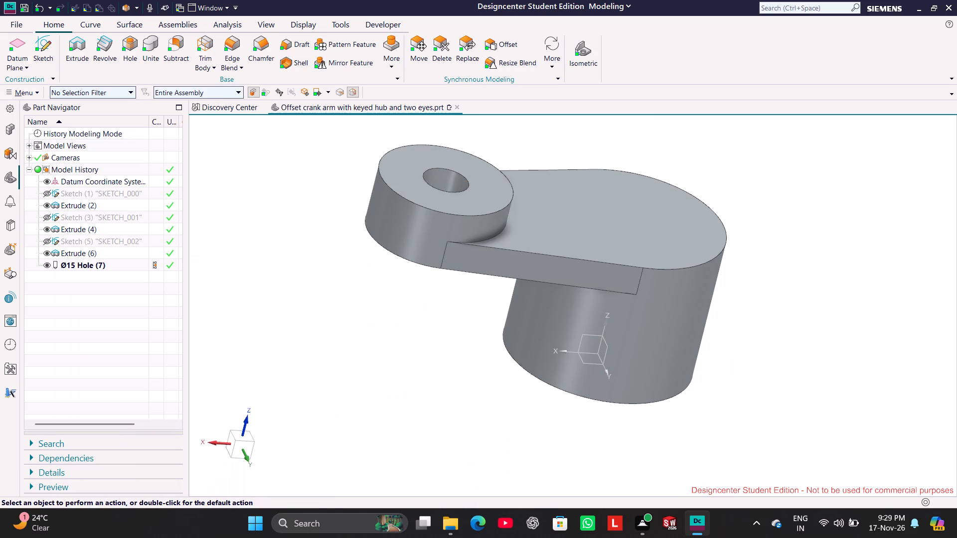
# Start a new sketch on the hub's circular bottom face.
pyautogui.moveTo(373, 361); pyautogui.dragTo(367, 345, button='middle')
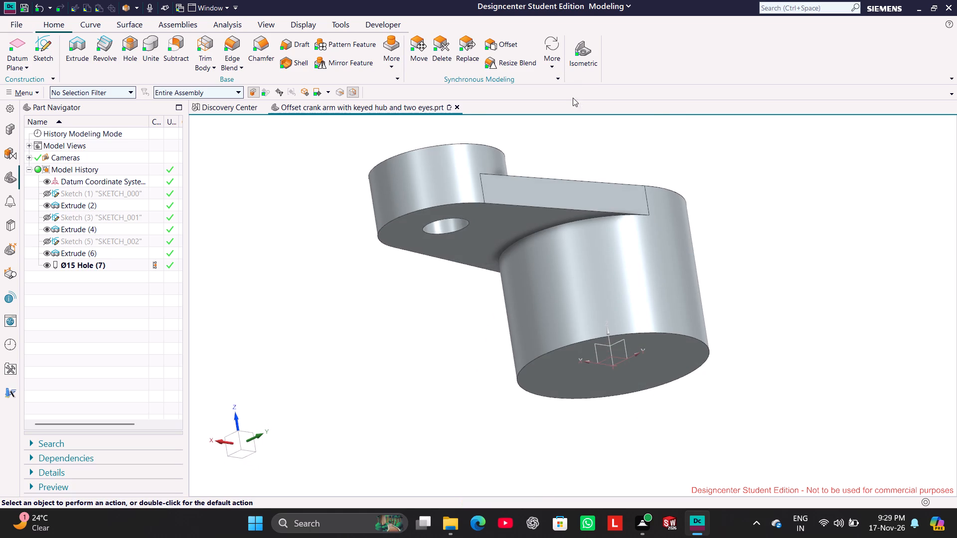
pyautogui.click(580, 67)
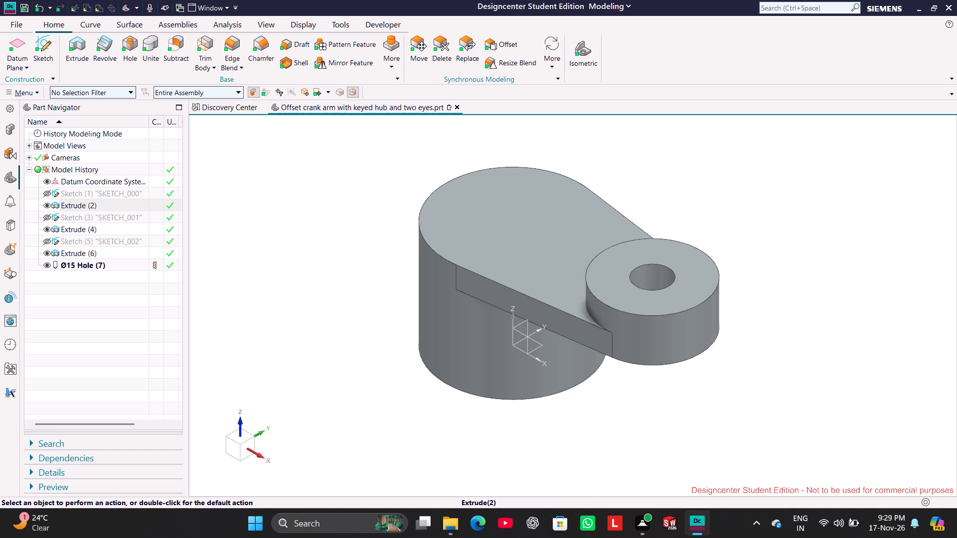
pyautogui.click(45, 43)
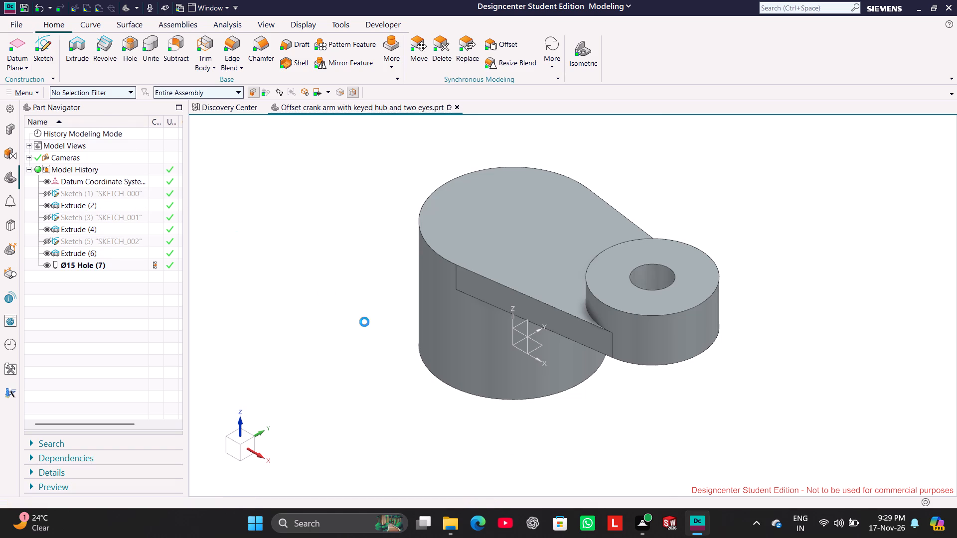
pyautogui.moveTo(345, 367); pyautogui.dragTo(345, 366, button='middle')
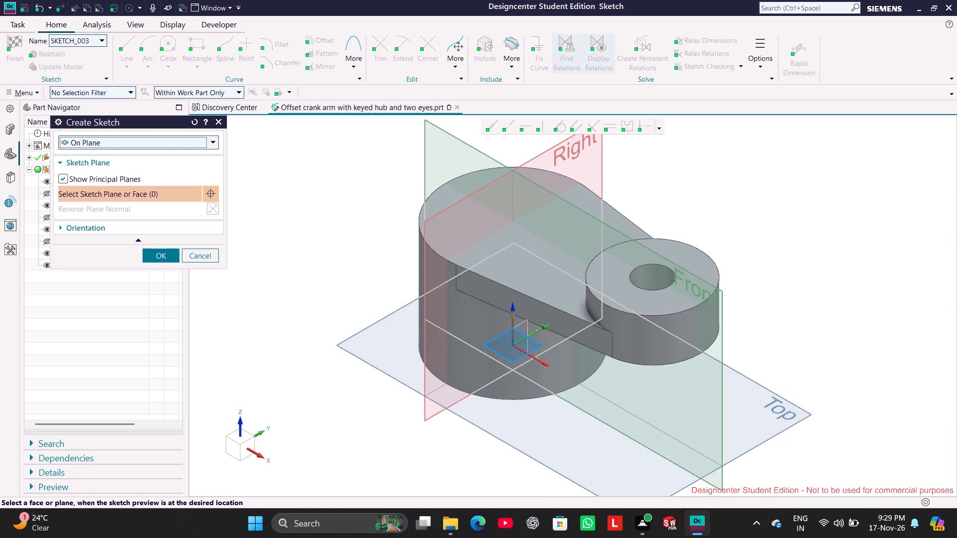
pyautogui.moveTo(345, 366); pyautogui.dragTo(363, 267, button='middle')
pyautogui.click(425, 316)
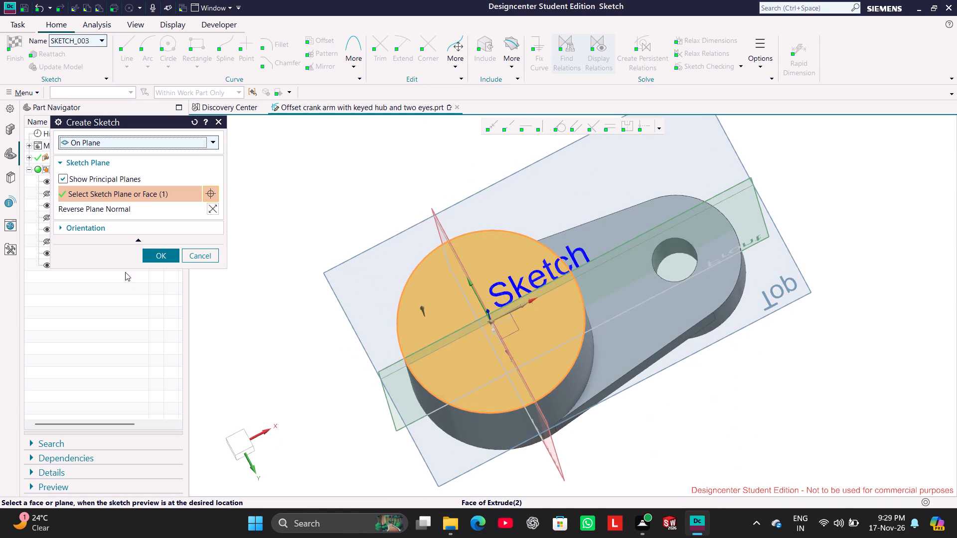
pyautogui.click(159, 250)
pyautogui.click(355, 209)
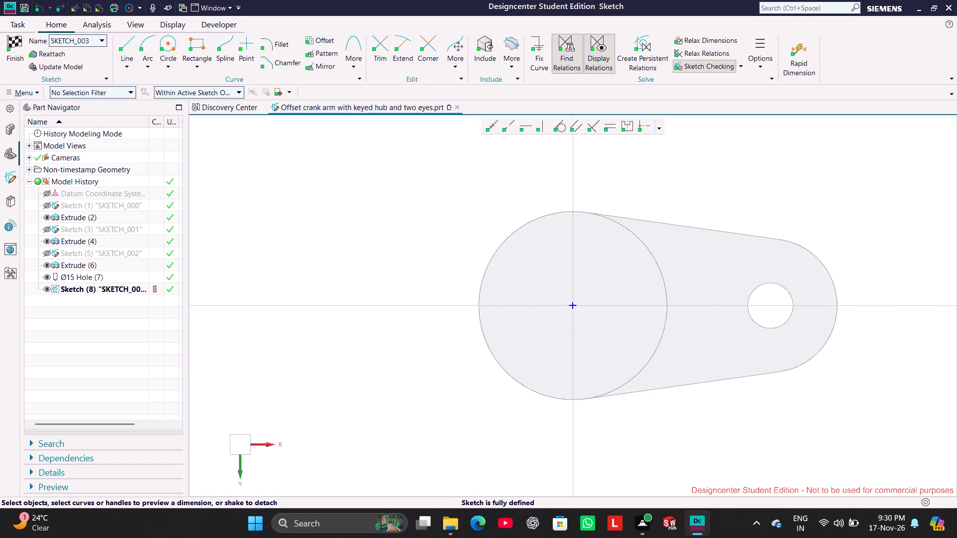
# Sketch a slanted line about 75 mm long from the hub centre, pointing away from the first eye.
pyautogui.click(121, 42)
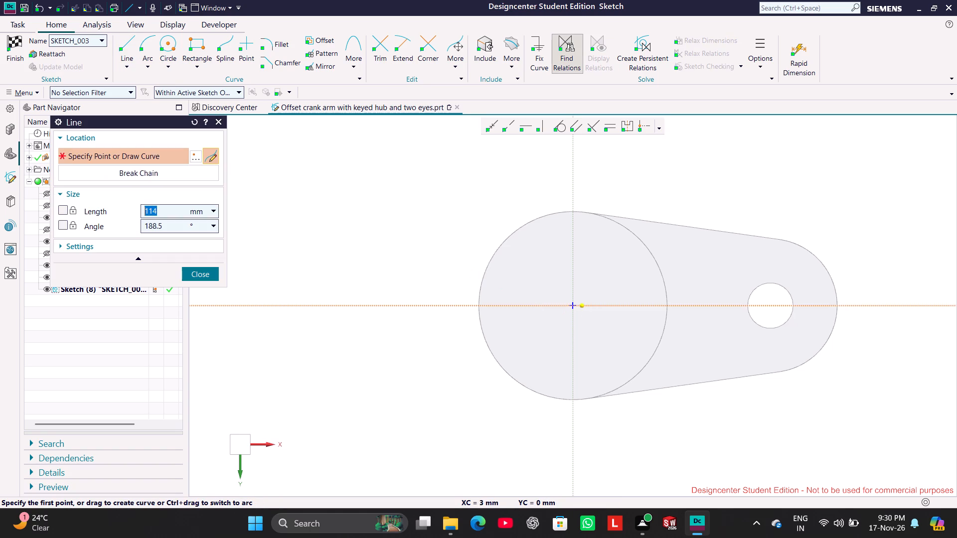
pyautogui.click(570, 304)
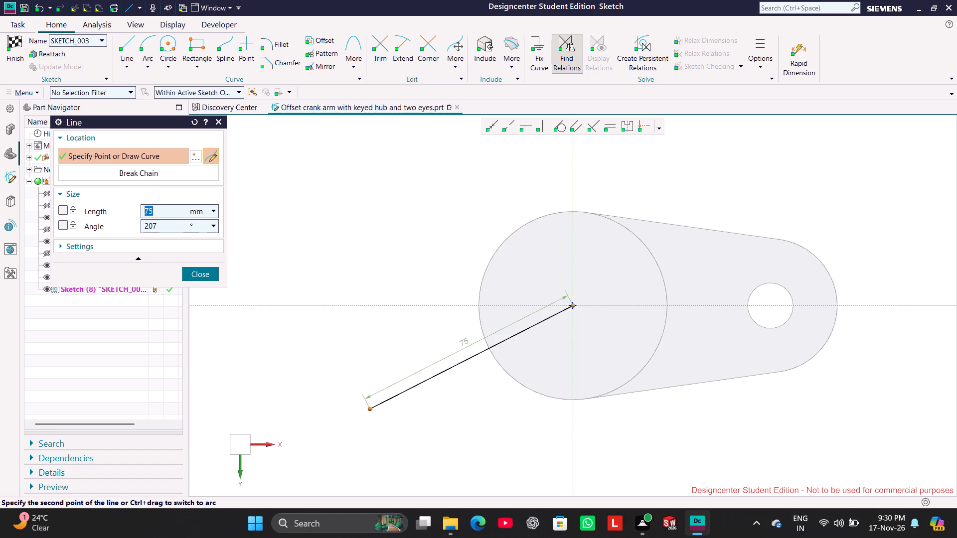
pyautogui.click(379, 423)
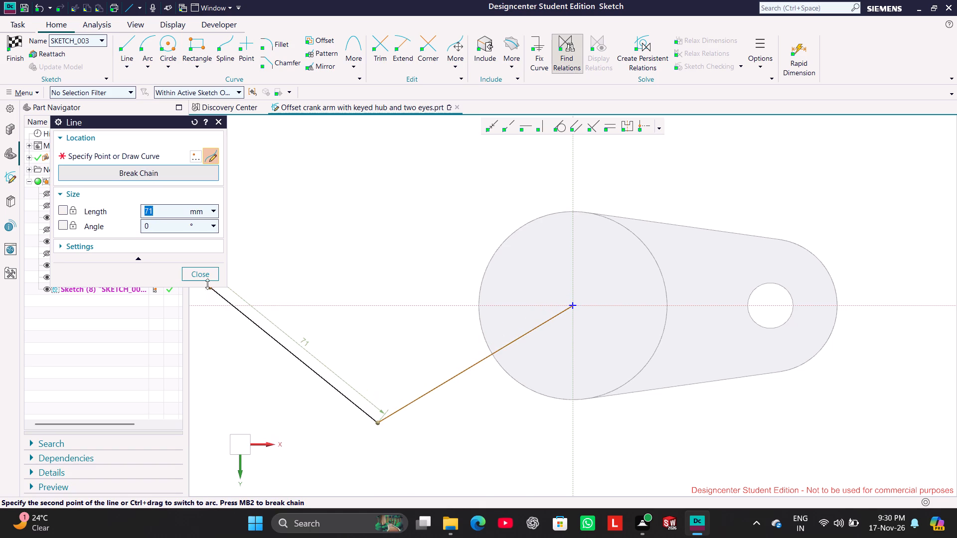
pyautogui.click(204, 272)
# Set the slanted line's length to 120 mm, scaling the entire sketch.
pyautogui.click(456, 376)
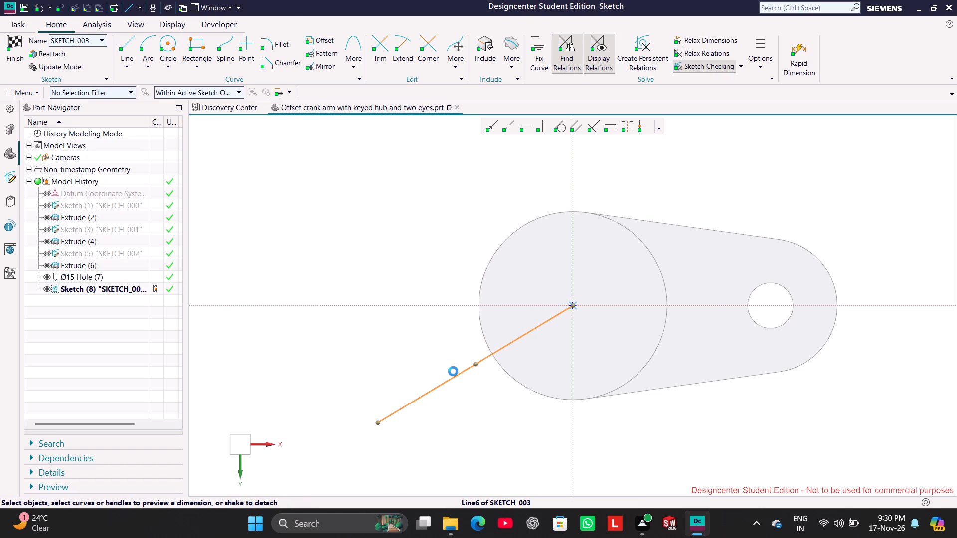
pyautogui.doubleClick(466, 351)
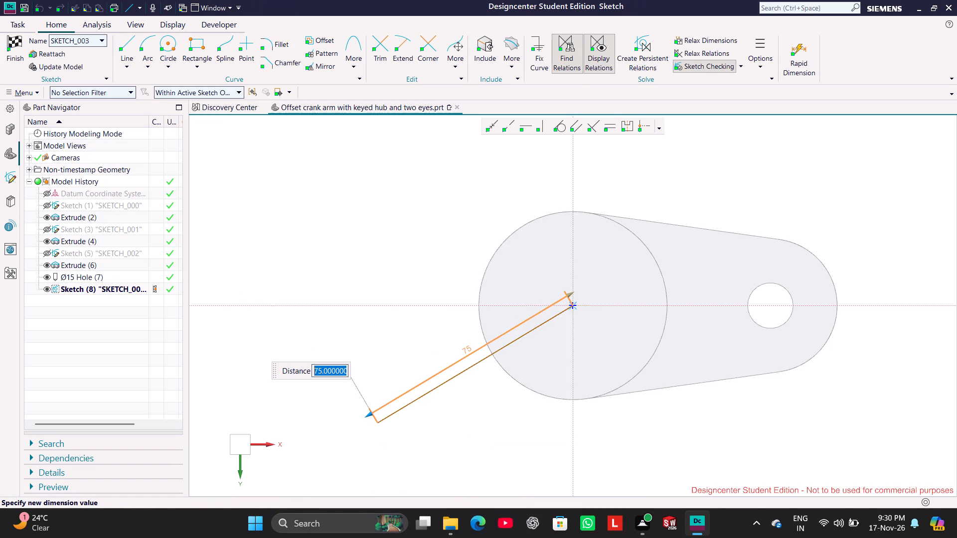
pyautogui.write('120')
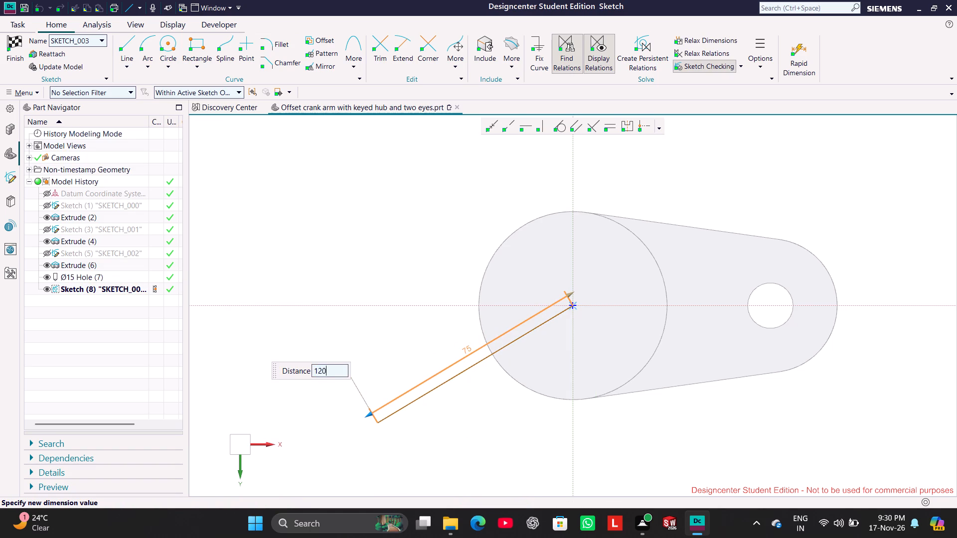
pyautogui.press('Return')
pyautogui.click(403, 282)
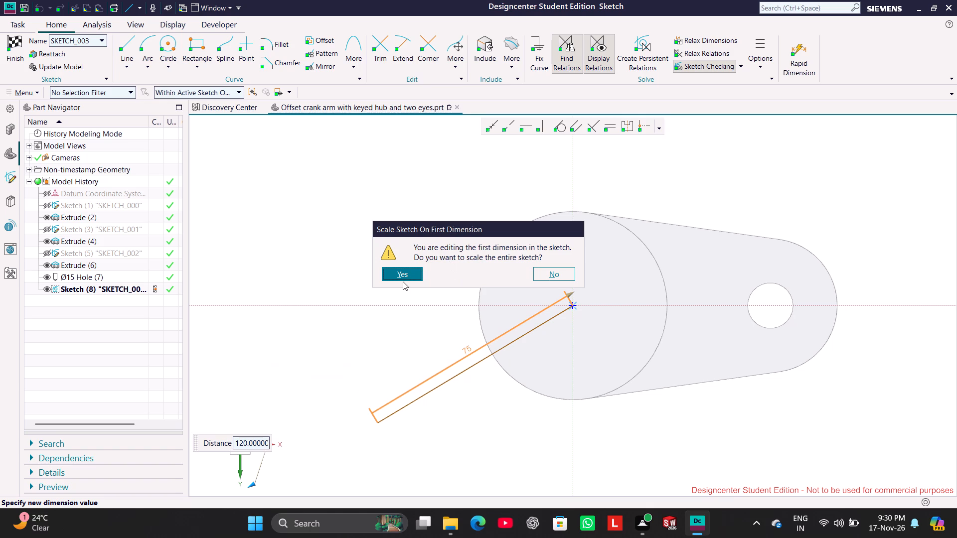
pyautogui.click(397, 273)
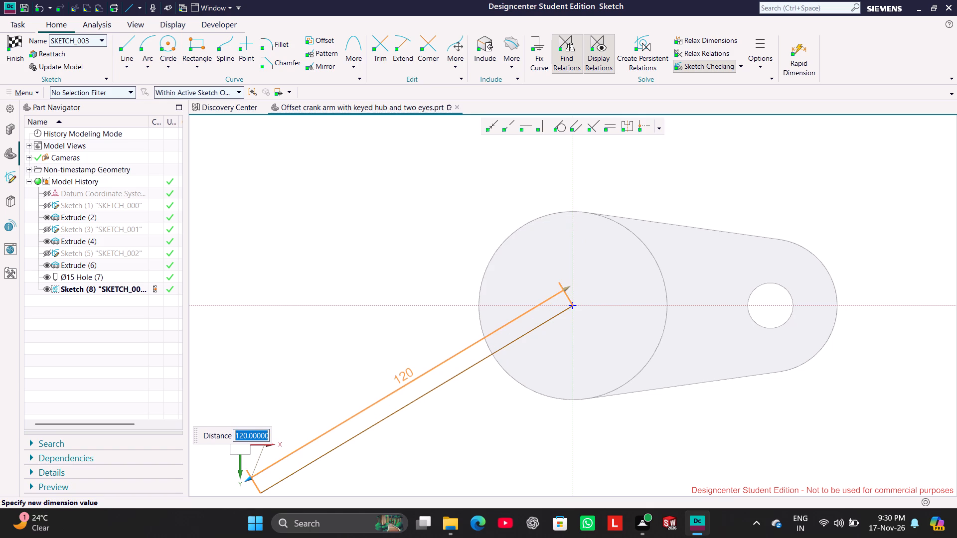
pyautogui.rightClick(447, 381)
pyautogui.click(402, 347)
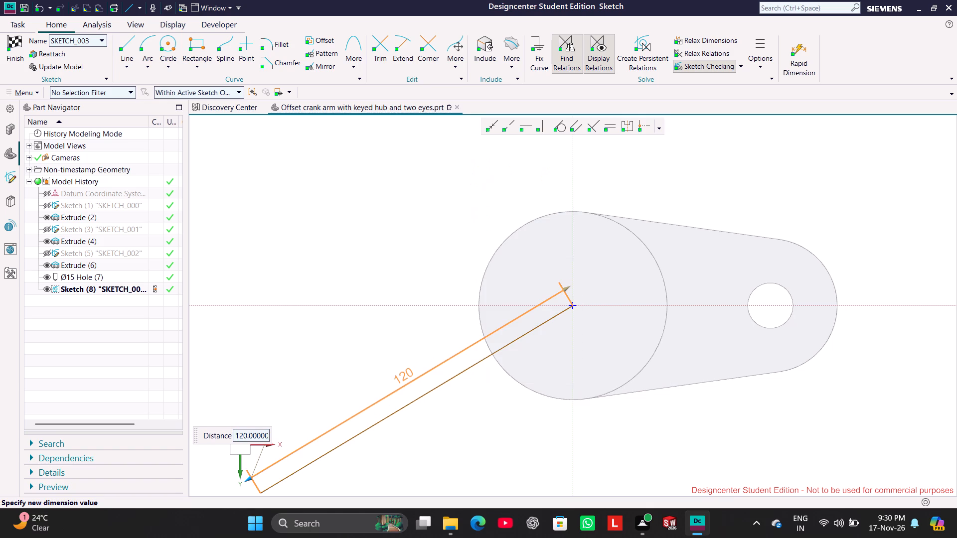
# Convert the 120 mm slanted line from the hub centre to a reference line.
pyautogui.rightClick(433, 389)
pyautogui.click(374, 342)
pyautogui.scroll(1, 376, 342)
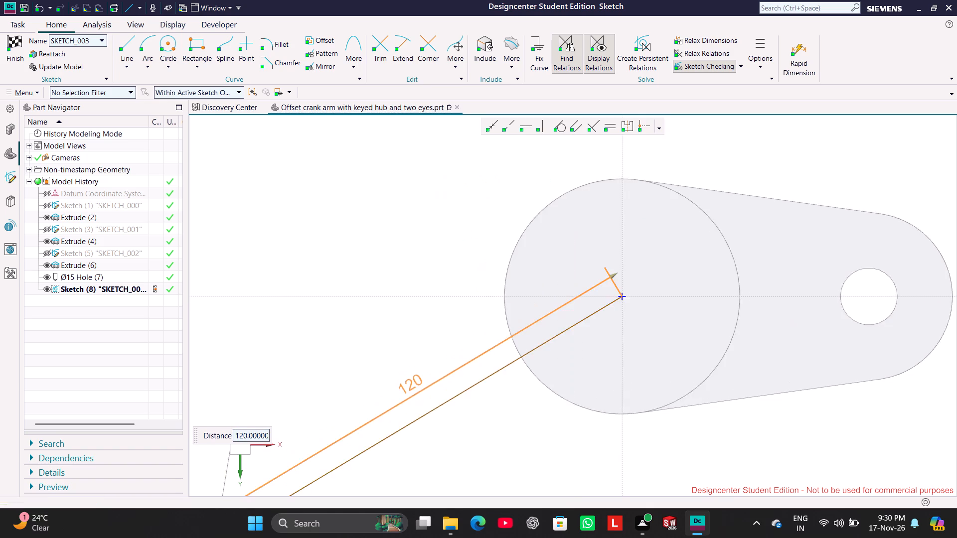
pyautogui.scroll(-4, 376, 343)
pyautogui.click(329, 352)
pyautogui.rightClick(395, 374)
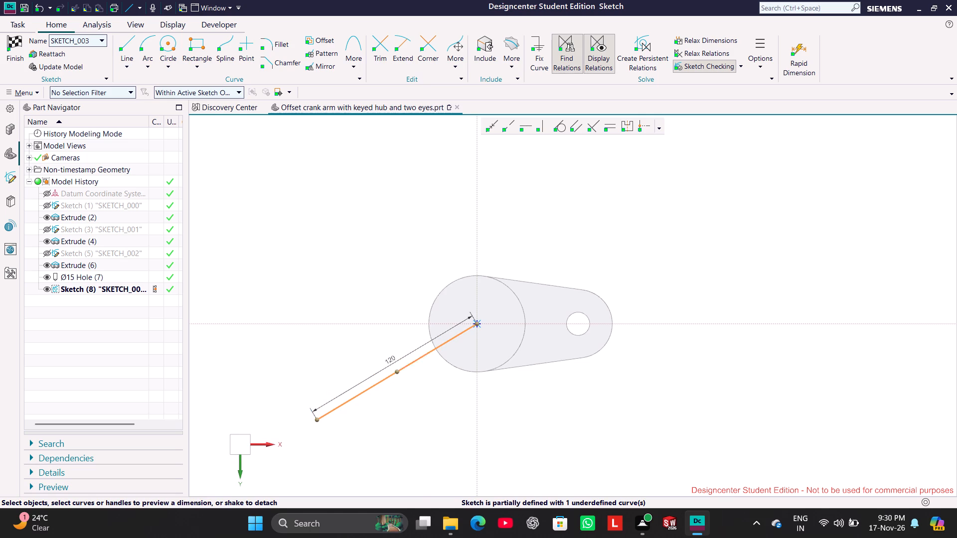
pyautogui.click(409, 366)
pyautogui.scroll(2, 380, 398)
pyautogui.scroll(-1, 377, 390)
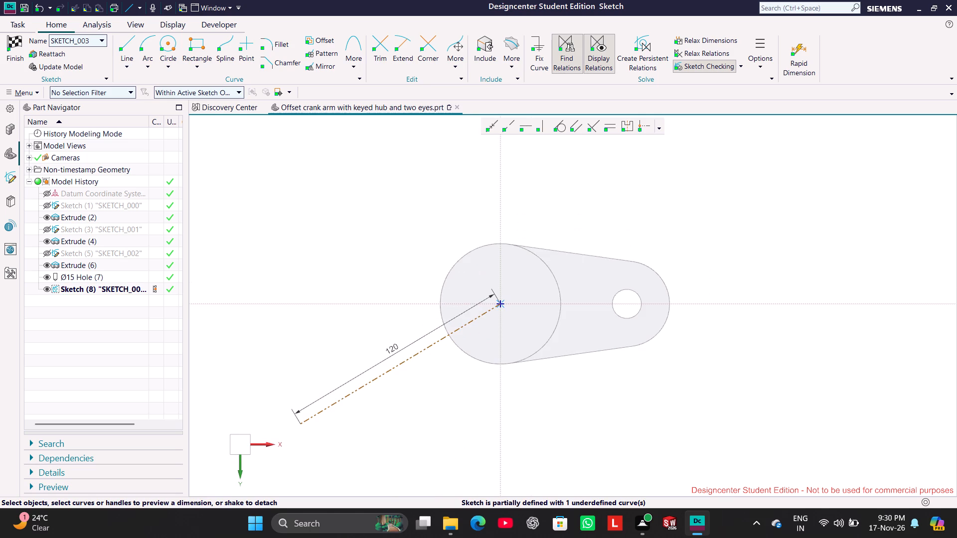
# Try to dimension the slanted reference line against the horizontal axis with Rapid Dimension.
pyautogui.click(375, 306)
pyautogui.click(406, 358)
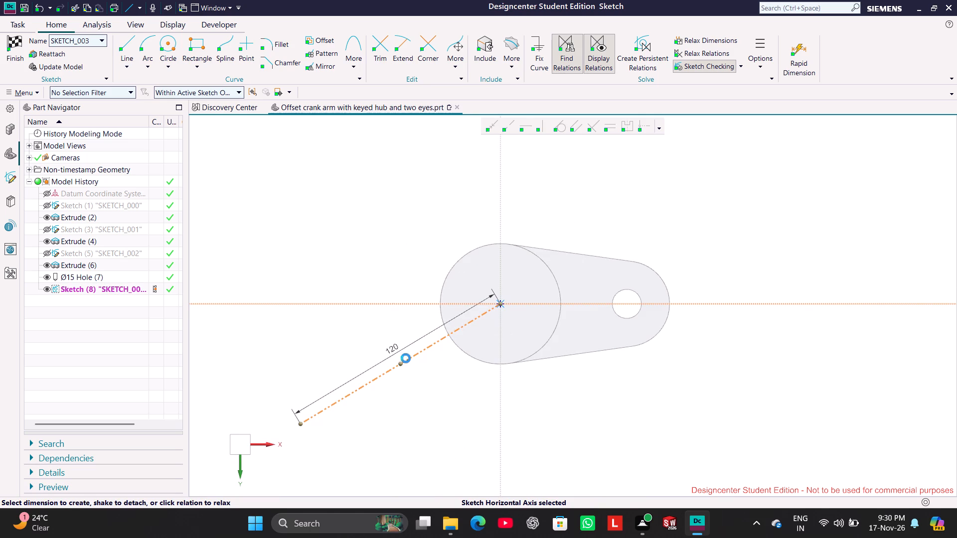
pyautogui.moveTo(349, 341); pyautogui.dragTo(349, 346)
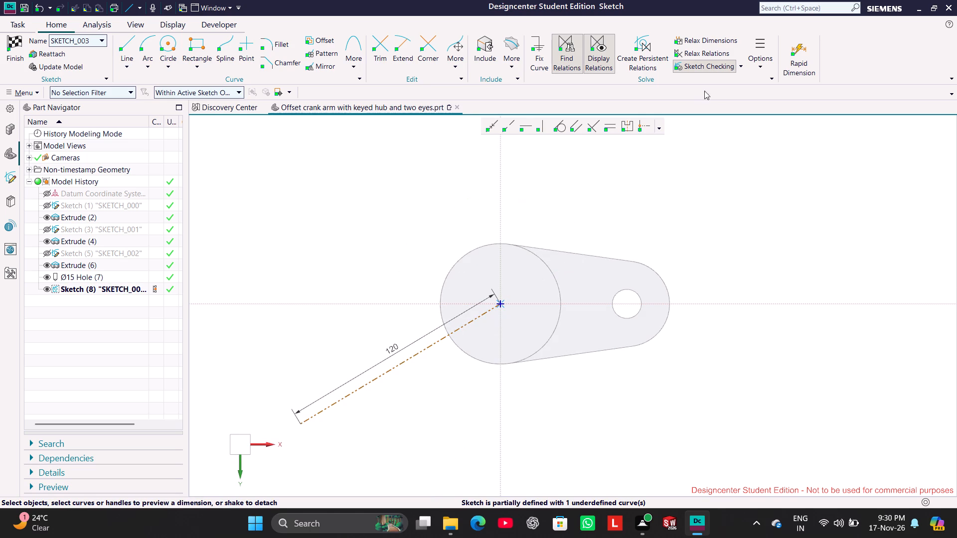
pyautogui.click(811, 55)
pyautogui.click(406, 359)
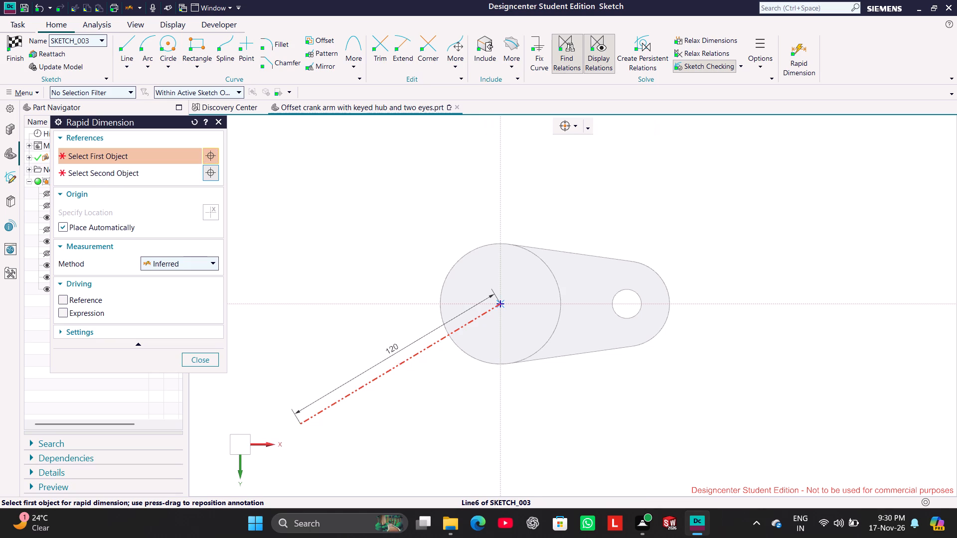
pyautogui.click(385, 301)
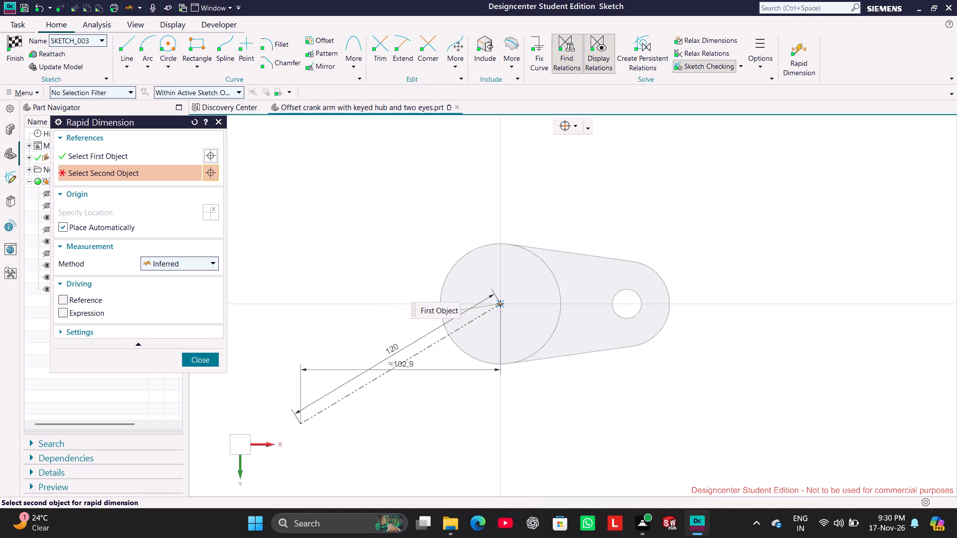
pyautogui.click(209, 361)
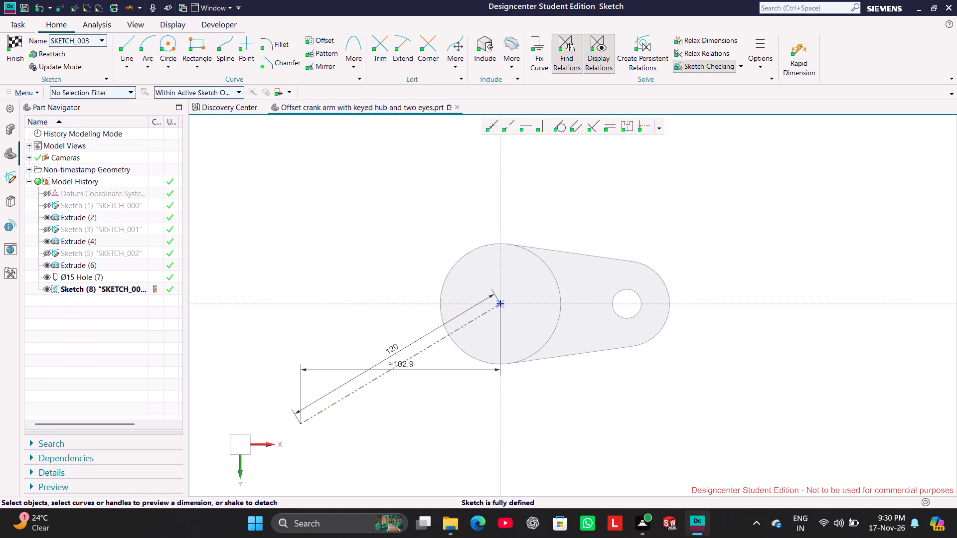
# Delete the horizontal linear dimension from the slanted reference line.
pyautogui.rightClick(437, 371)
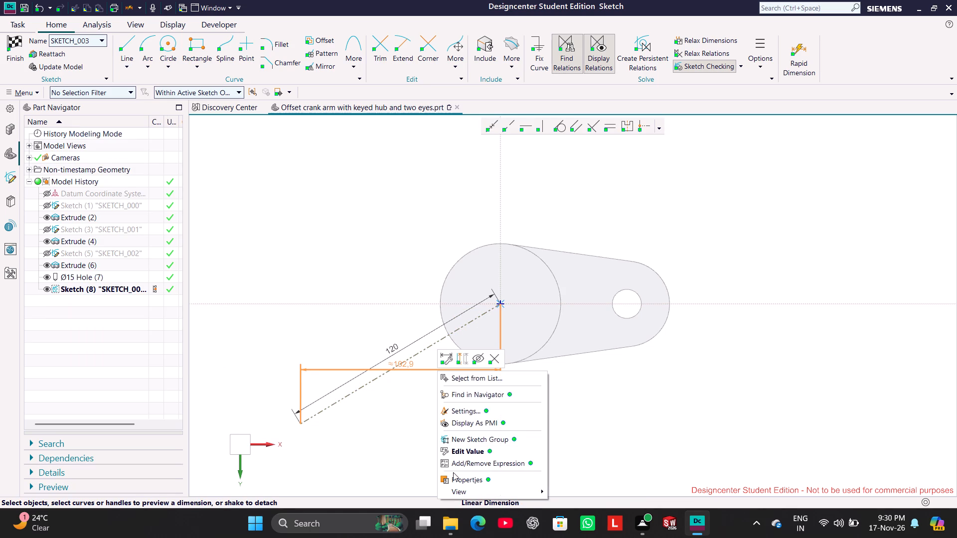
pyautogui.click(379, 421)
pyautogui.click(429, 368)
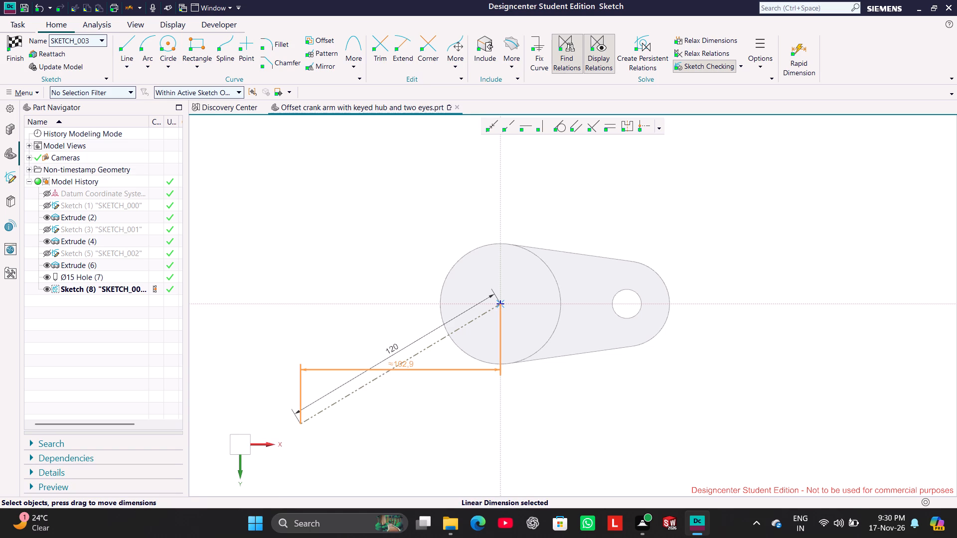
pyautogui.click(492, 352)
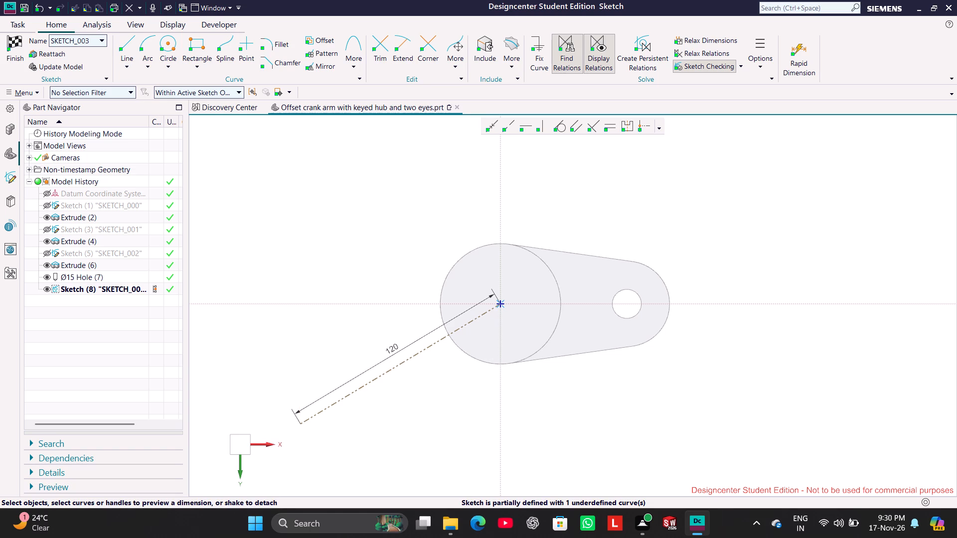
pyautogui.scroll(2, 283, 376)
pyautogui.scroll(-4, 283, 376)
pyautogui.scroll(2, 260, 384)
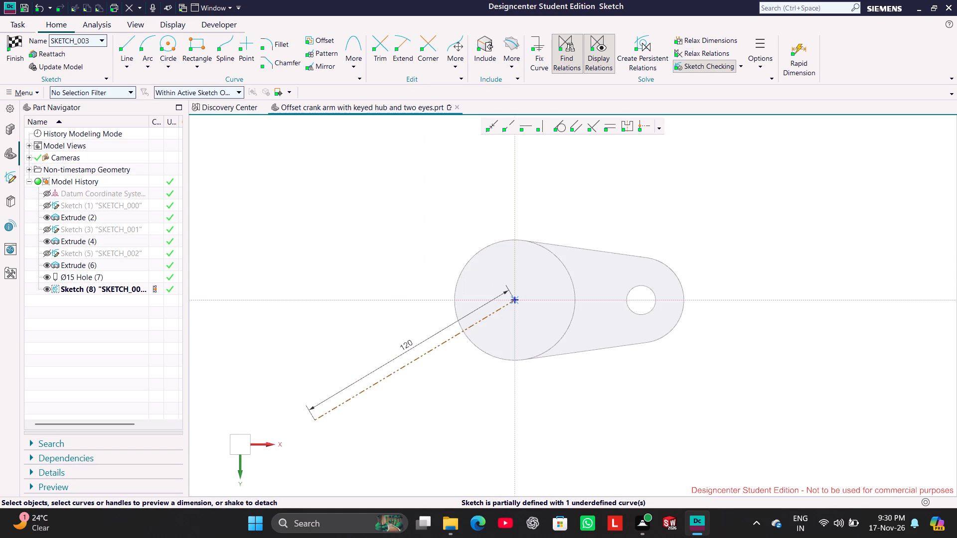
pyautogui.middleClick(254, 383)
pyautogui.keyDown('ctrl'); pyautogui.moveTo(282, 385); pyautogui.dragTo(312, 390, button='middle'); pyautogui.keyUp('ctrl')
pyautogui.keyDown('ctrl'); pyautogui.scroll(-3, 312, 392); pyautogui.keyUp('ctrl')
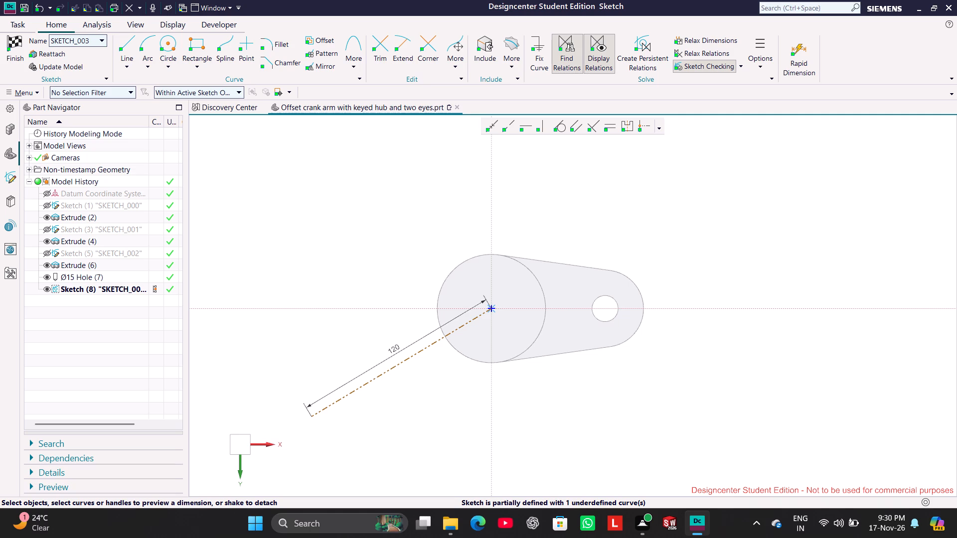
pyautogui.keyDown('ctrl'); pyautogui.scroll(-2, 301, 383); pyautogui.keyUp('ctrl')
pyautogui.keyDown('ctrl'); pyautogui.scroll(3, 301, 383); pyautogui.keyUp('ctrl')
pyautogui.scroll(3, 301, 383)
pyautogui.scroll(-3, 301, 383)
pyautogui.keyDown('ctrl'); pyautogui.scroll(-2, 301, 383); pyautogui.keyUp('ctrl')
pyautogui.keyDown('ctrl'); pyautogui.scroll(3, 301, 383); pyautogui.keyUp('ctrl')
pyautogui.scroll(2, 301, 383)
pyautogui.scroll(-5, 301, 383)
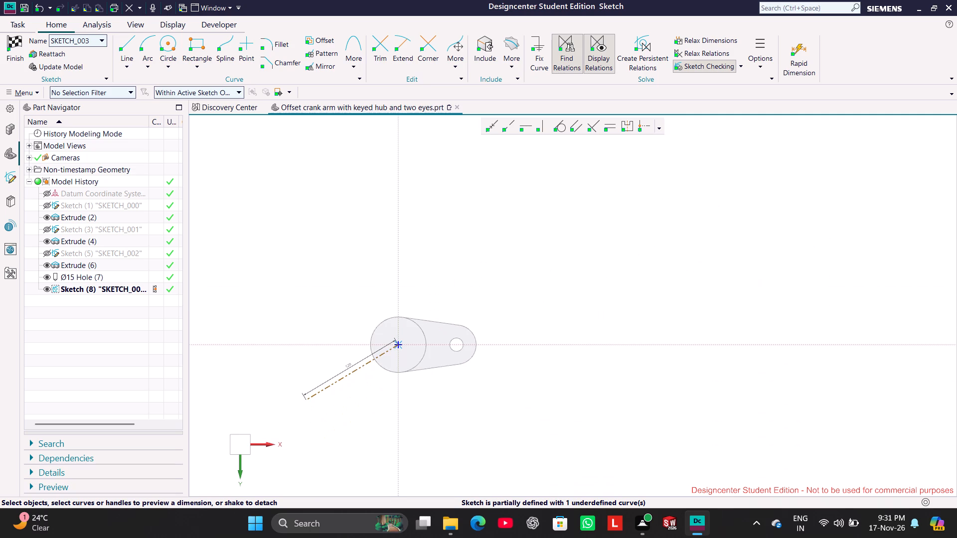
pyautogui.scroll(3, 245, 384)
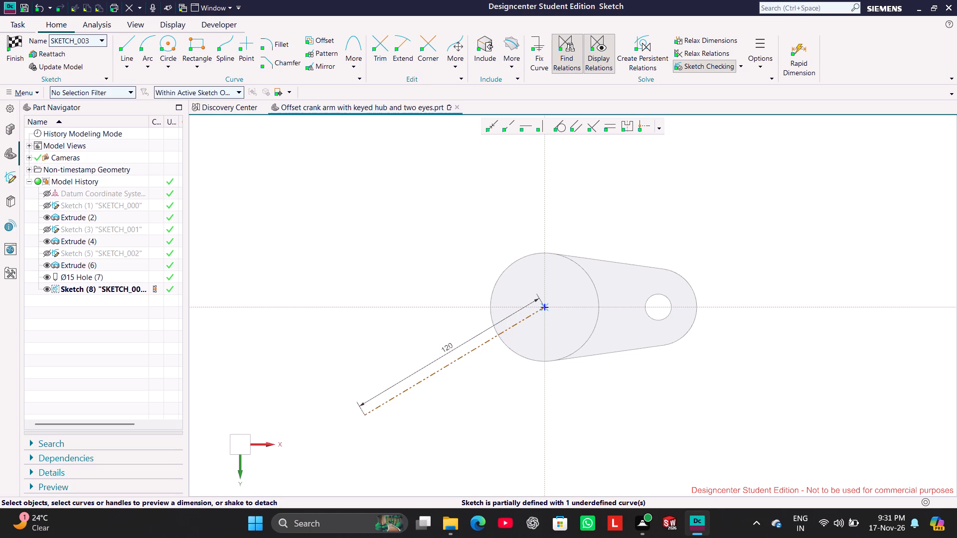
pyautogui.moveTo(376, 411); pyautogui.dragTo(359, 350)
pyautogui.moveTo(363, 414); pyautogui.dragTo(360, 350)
# Dimension the angle between the slanted reference line and the horizontal axis and set it to 30°.
pyautogui.click(447, 365)
pyautogui.click(433, 306)
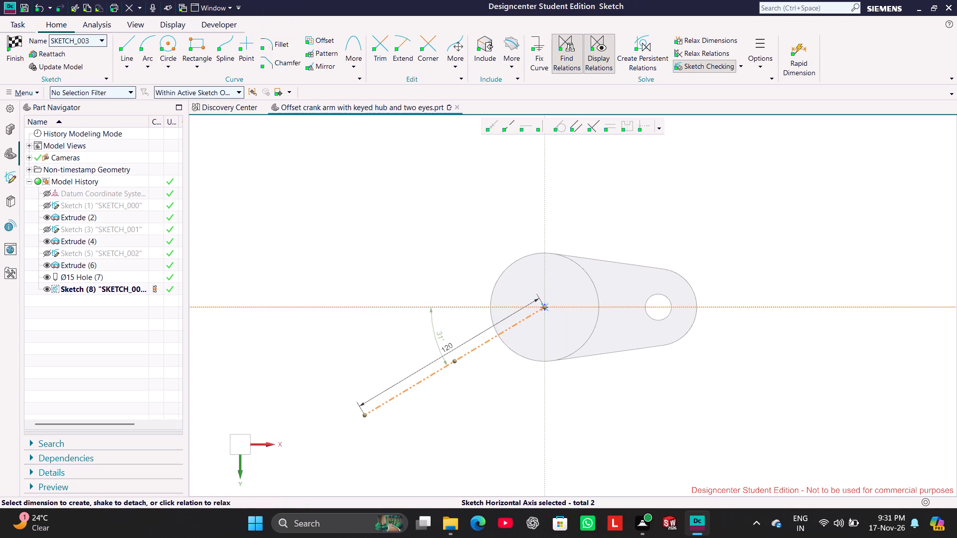
pyautogui.doubleClick(440, 334)
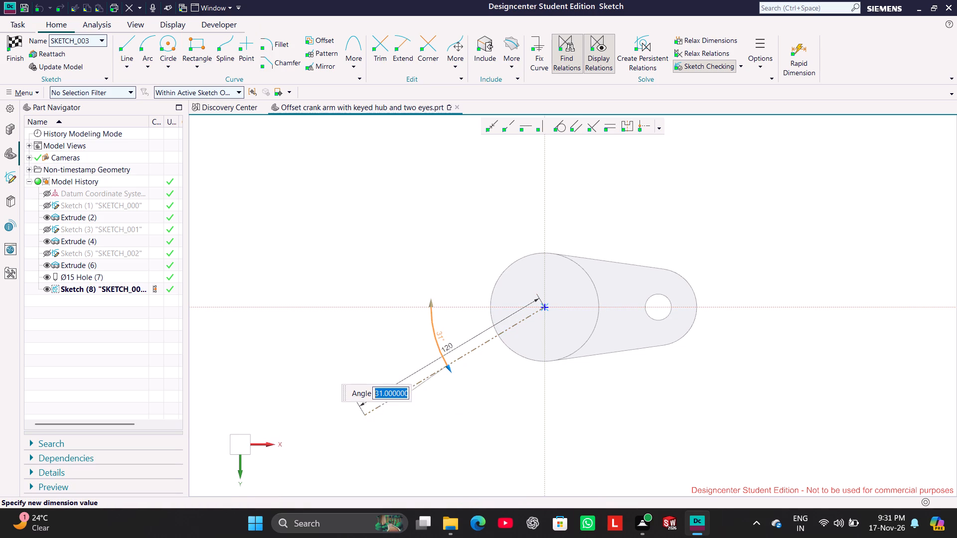
pyautogui.write('30')
pyautogui.press('Return')
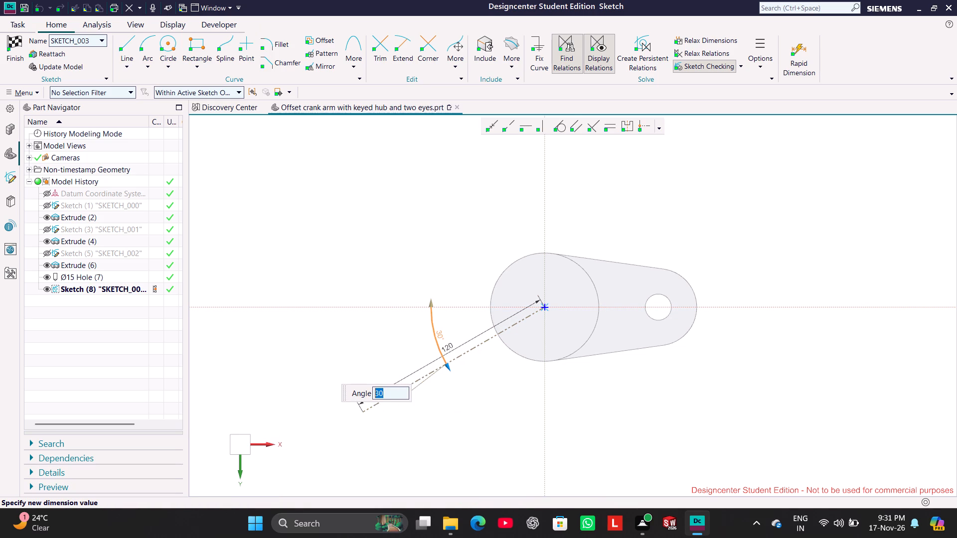
pyautogui.click(469, 235)
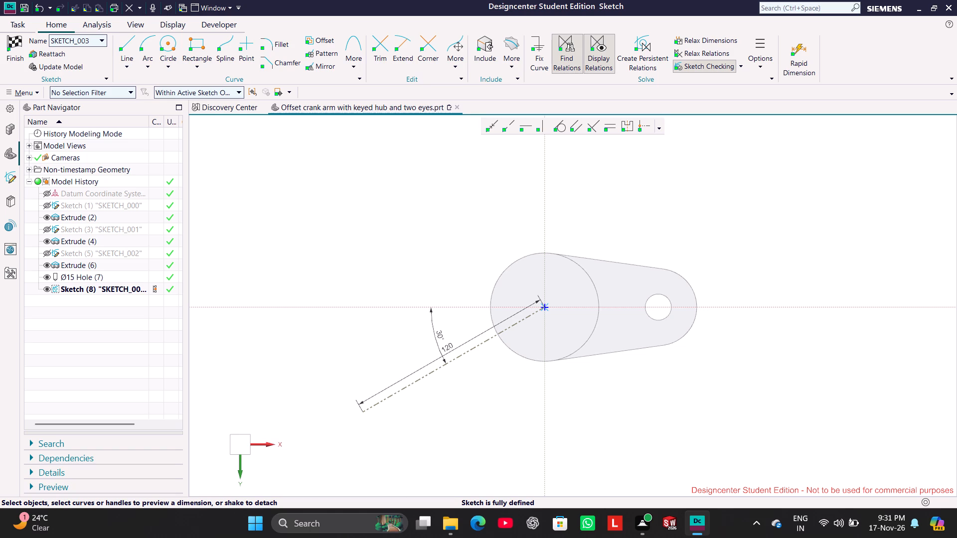
# Sketch a 44 mm diameter circle centred on the outer endpoint of the slanted reference line.
pyautogui.click(164, 44)
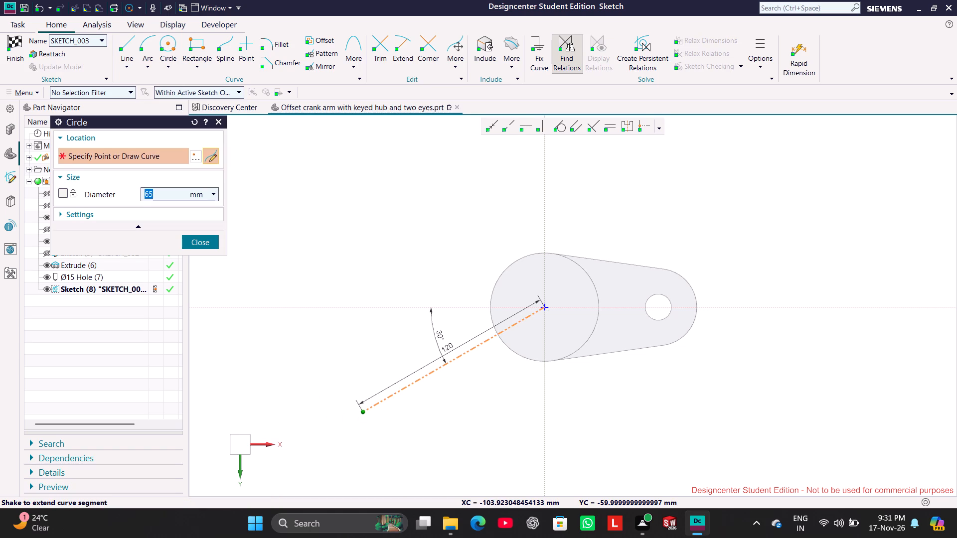
pyautogui.click(365, 412)
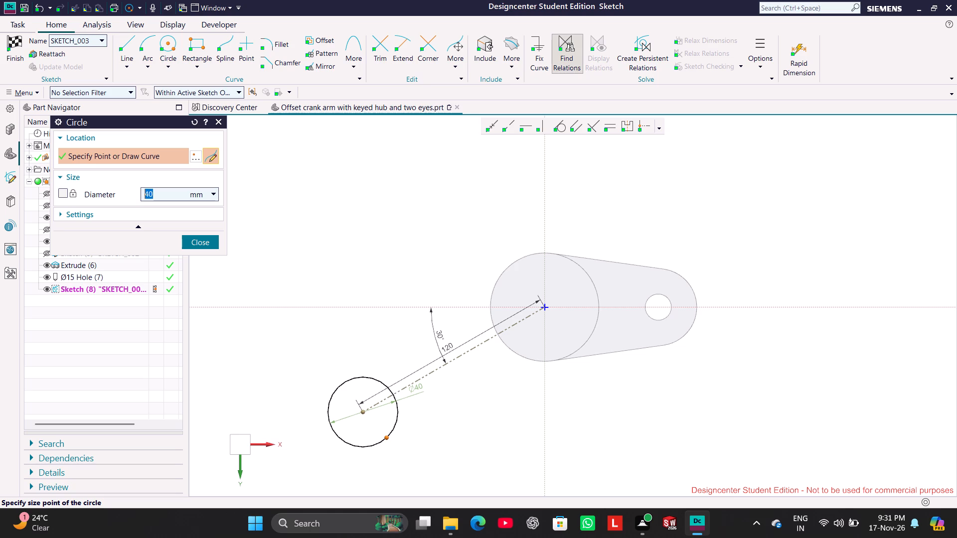
pyautogui.write('22')
pyautogui.write('*2')
pyautogui.press('Return')
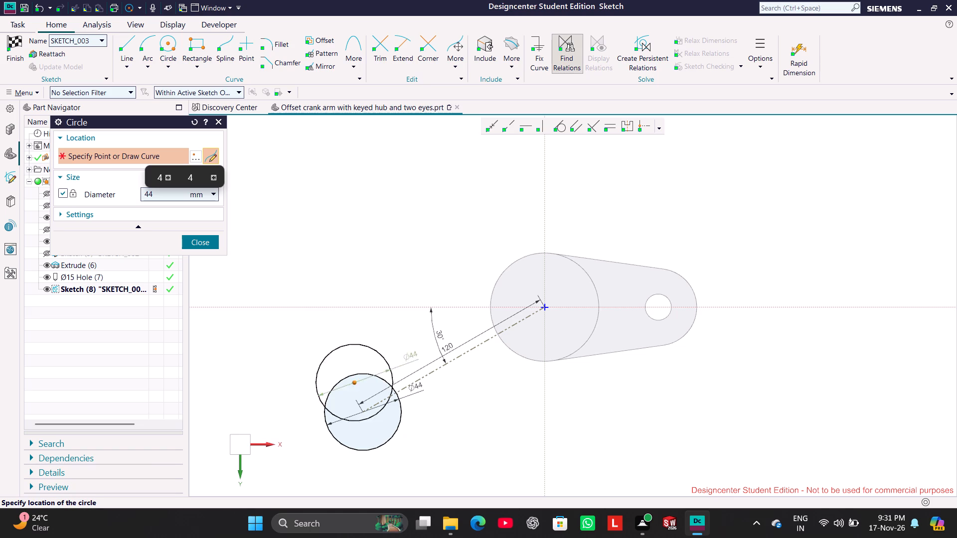
pyautogui.click(210, 241)
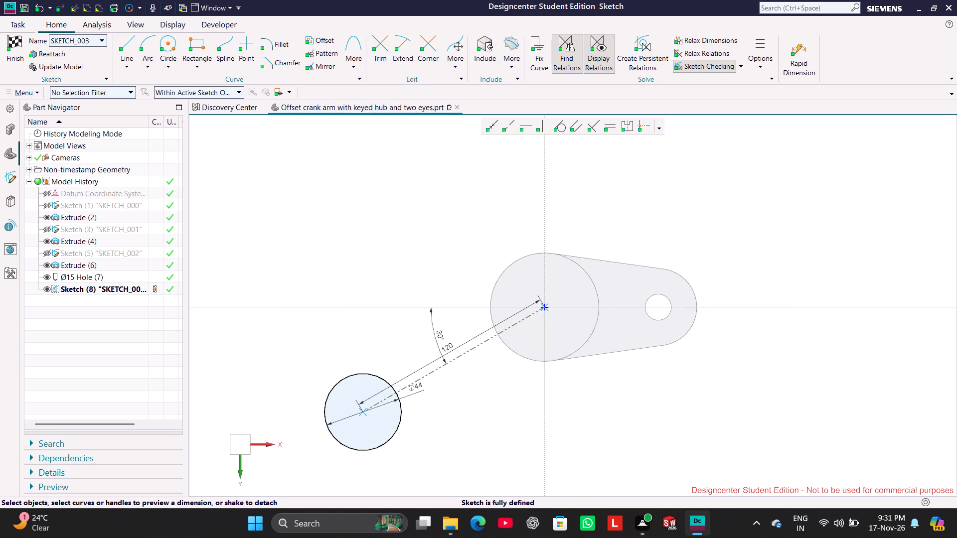
# Include the hub's circular edge in the sketch.
pyautogui.click(511, 67)
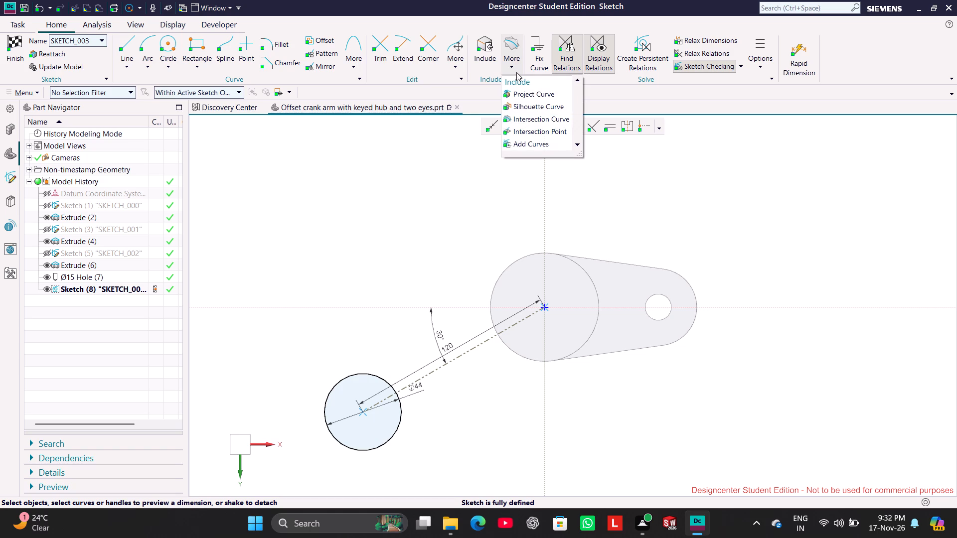
pyautogui.click(486, 52)
pyautogui.click(525, 256)
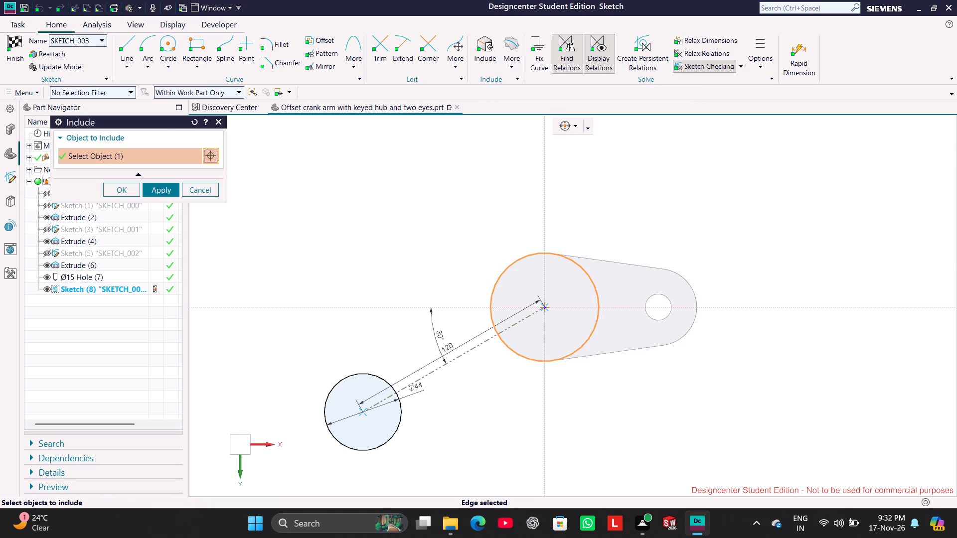
pyautogui.click(164, 187)
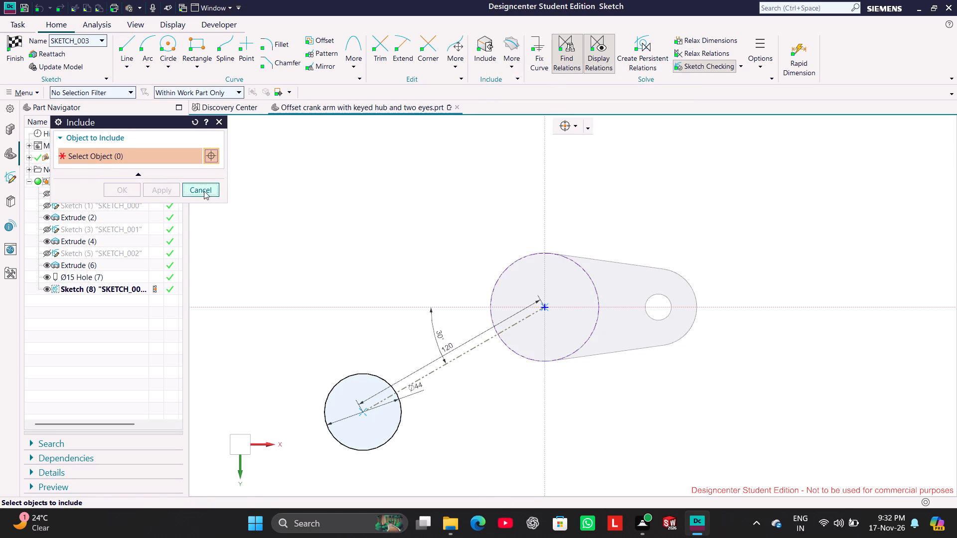
pyautogui.click(204, 191)
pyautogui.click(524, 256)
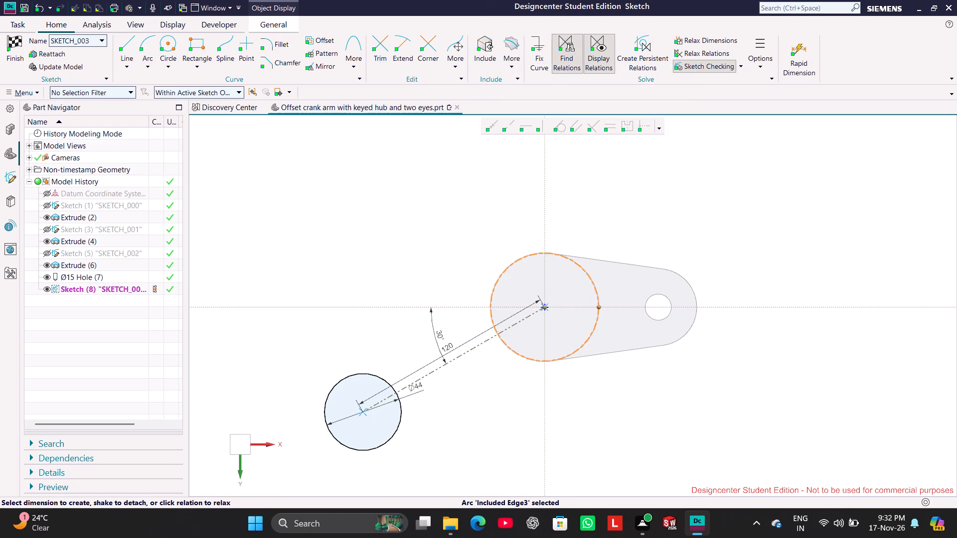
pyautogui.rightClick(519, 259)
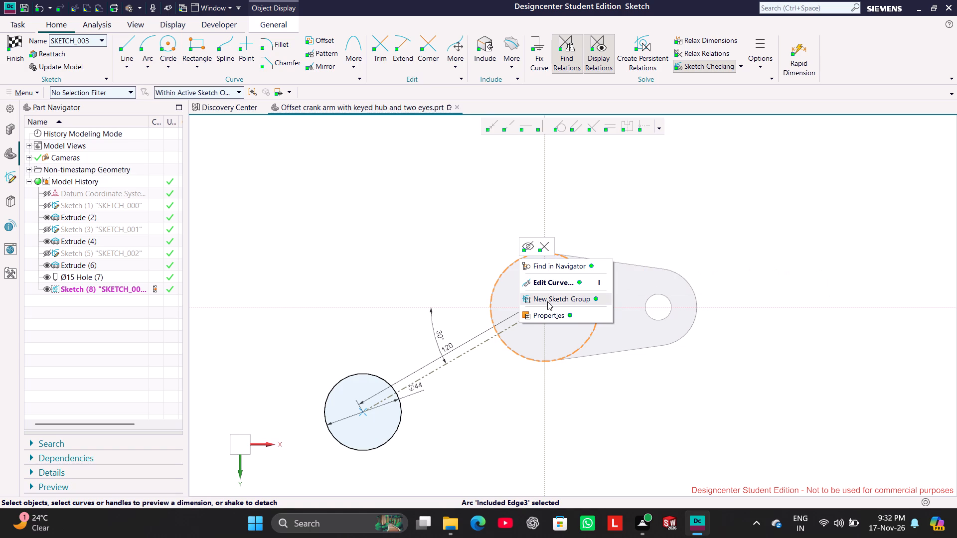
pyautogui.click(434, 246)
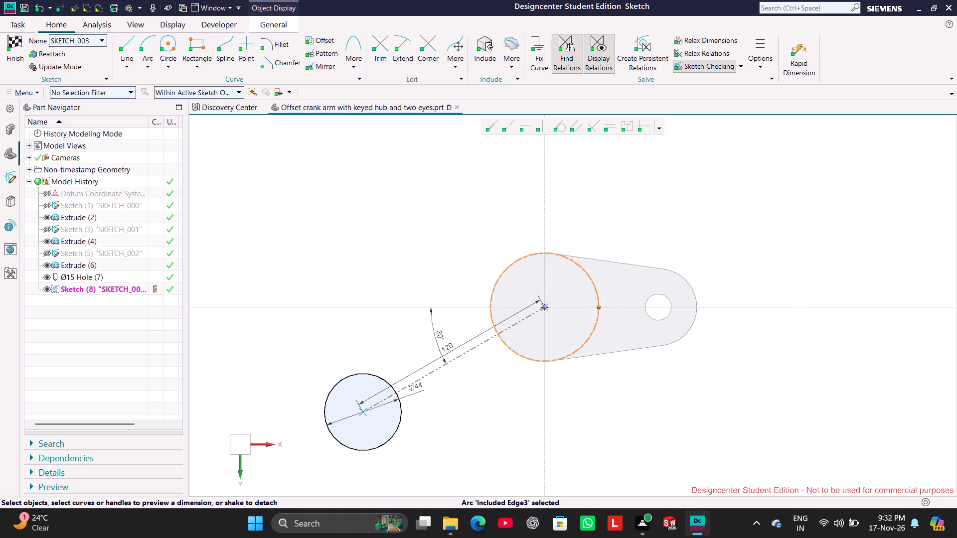
# Sketch a 62 mm diameter circle centred on the hub, coinciding with the hub's included edge.
pyautogui.click(164, 43)
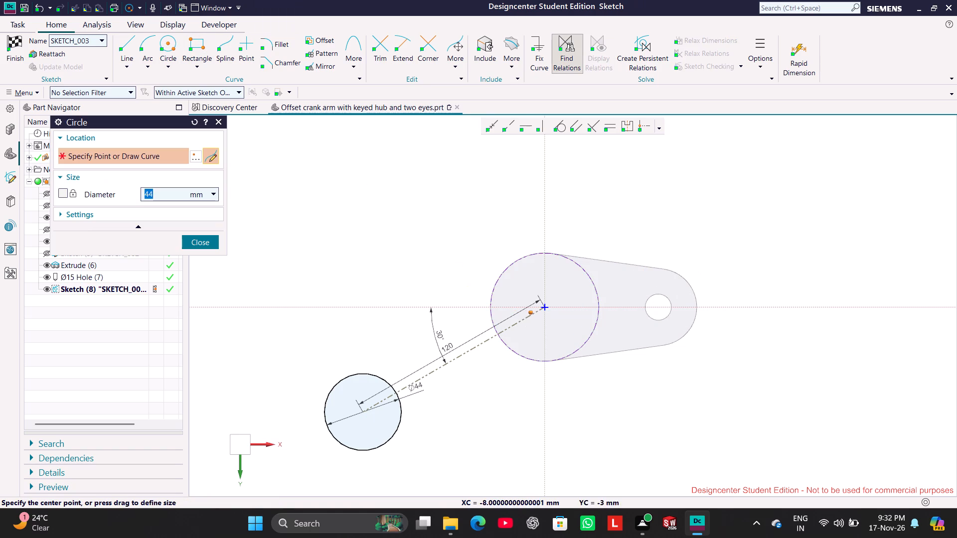
pyautogui.click(545, 309)
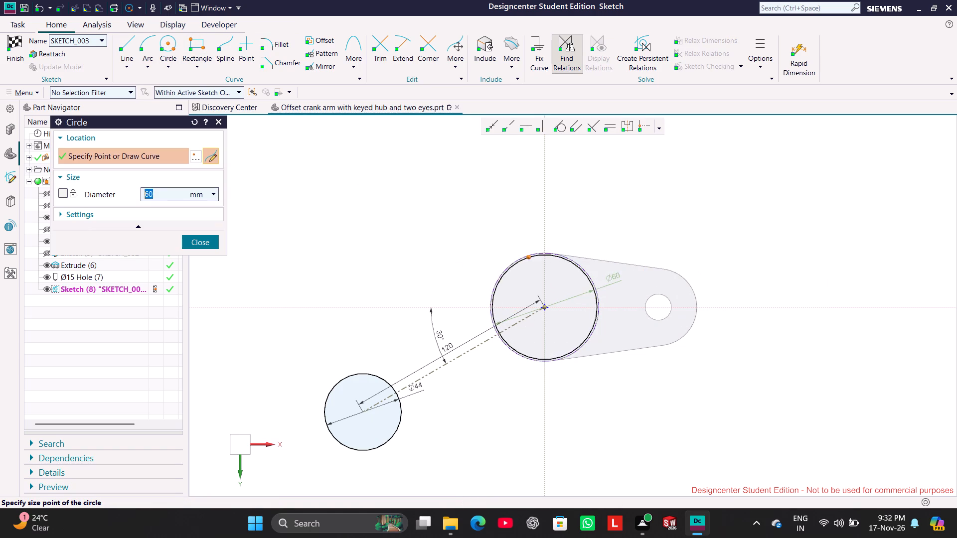
pyautogui.click(526, 256)
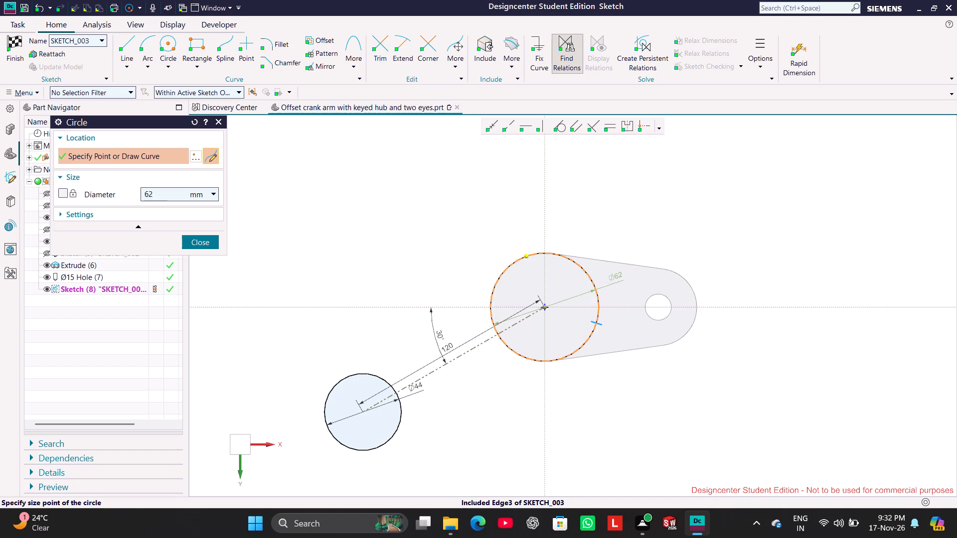
pyautogui.click(206, 240)
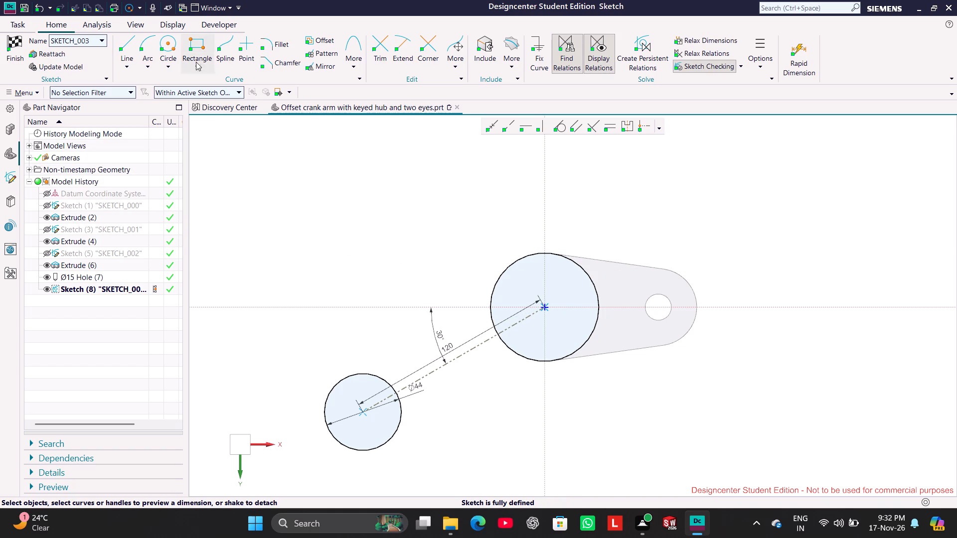
# Sketch two lines tangent to the 44 mm eye circle and the hub circle, one on each side of the slanted reference line.
pyautogui.click(127, 42)
pyautogui.click(343, 380)
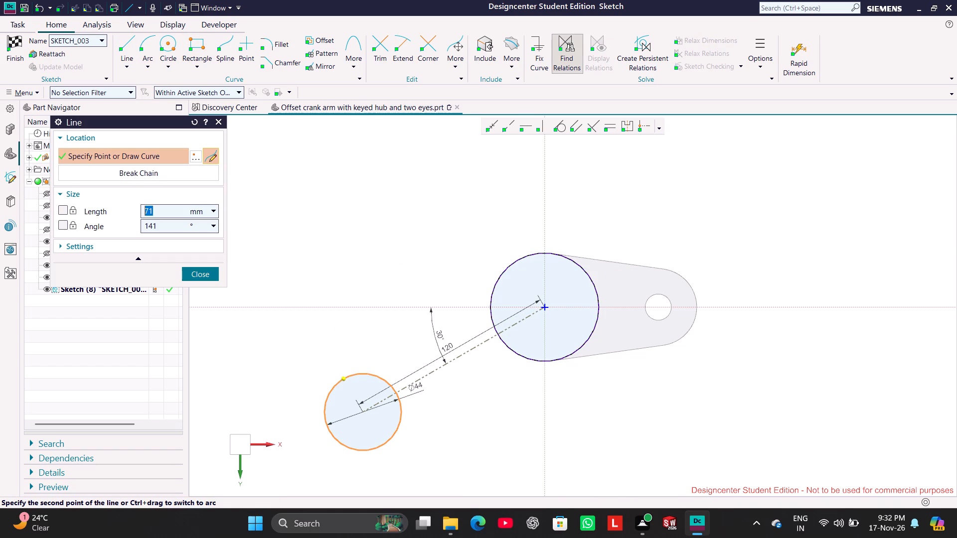
pyautogui.click(514, 258)
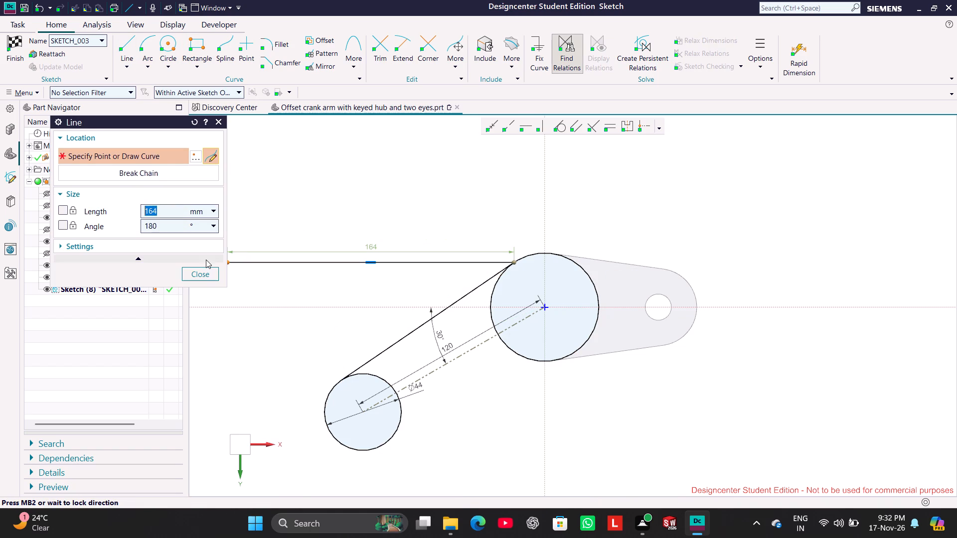
pyautogui.click(205, 272)
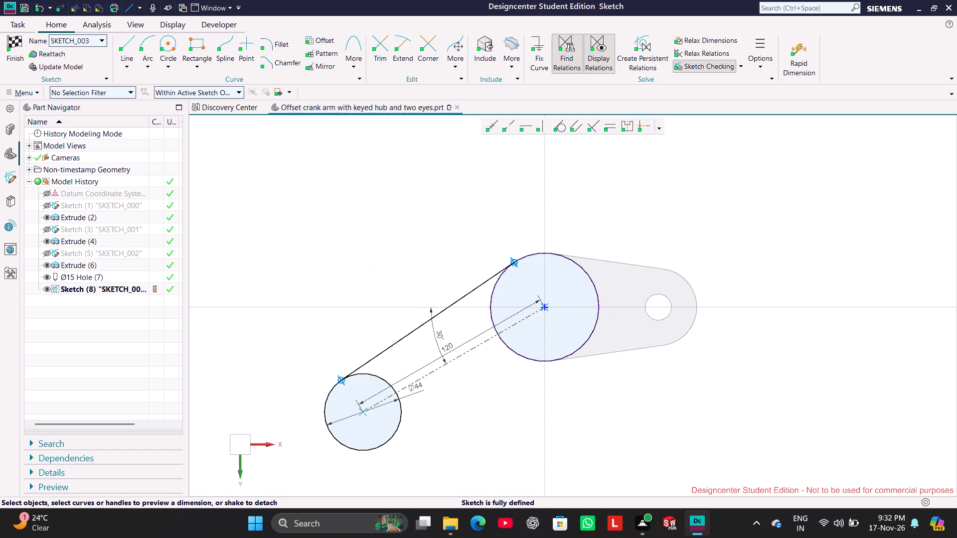
pyautogui.click(123, 46)
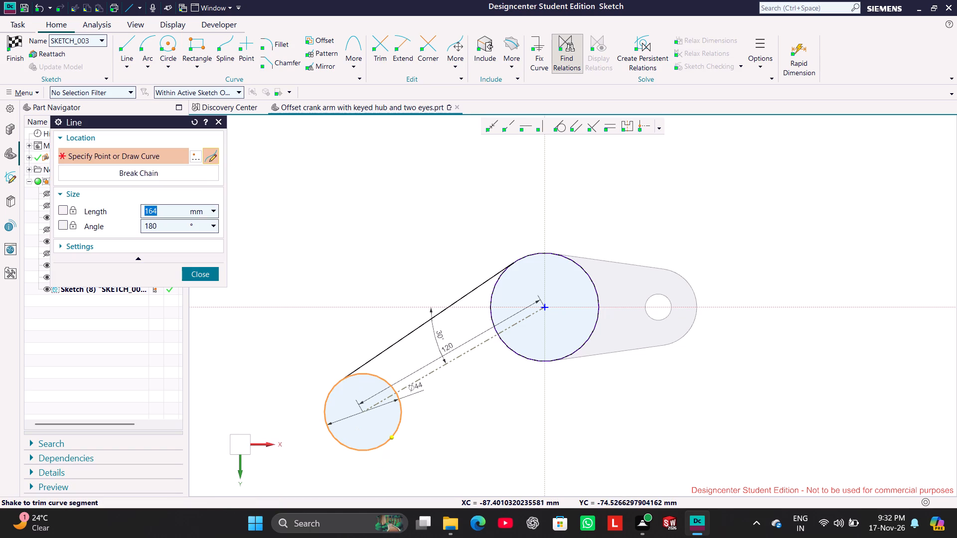
pyautogui.click(389, 437)
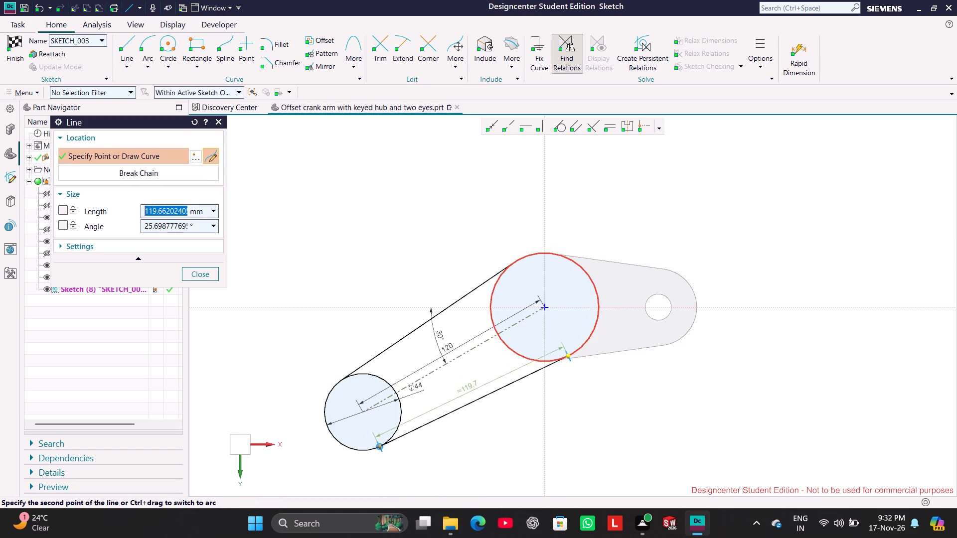
pyautogui.click(586, 339)
pyautogui.click(203, 276)
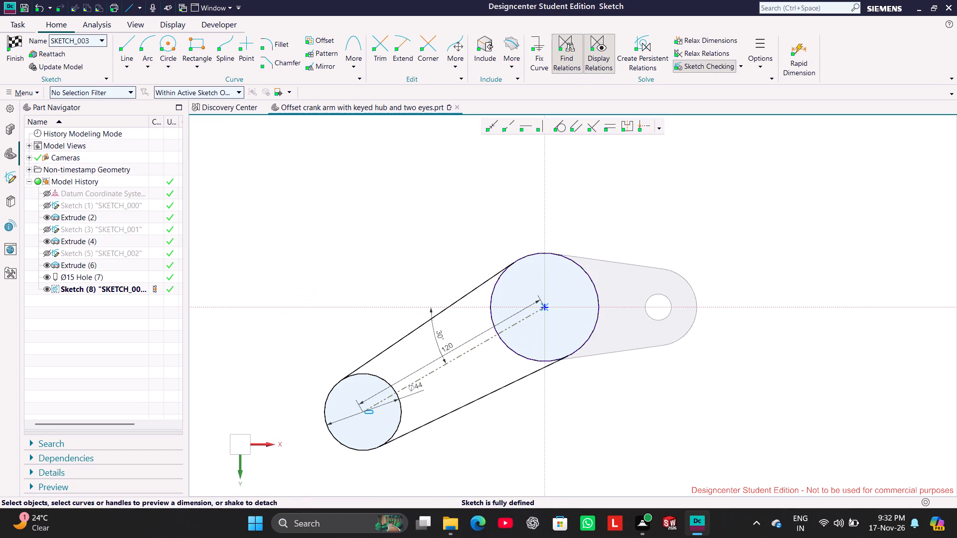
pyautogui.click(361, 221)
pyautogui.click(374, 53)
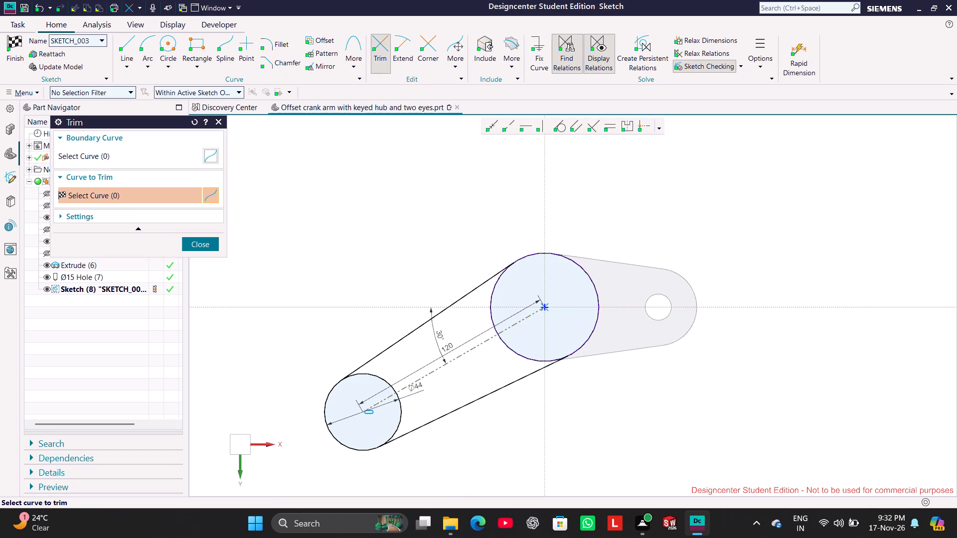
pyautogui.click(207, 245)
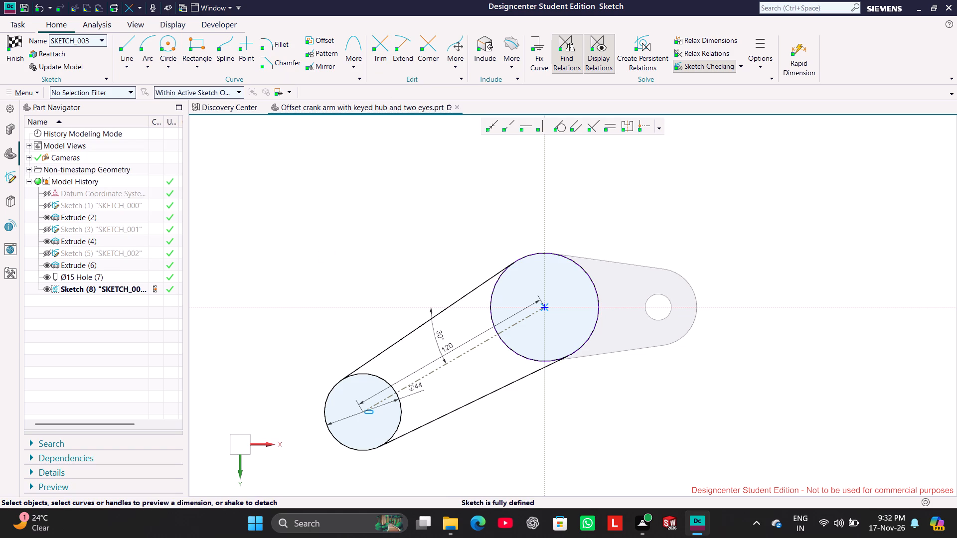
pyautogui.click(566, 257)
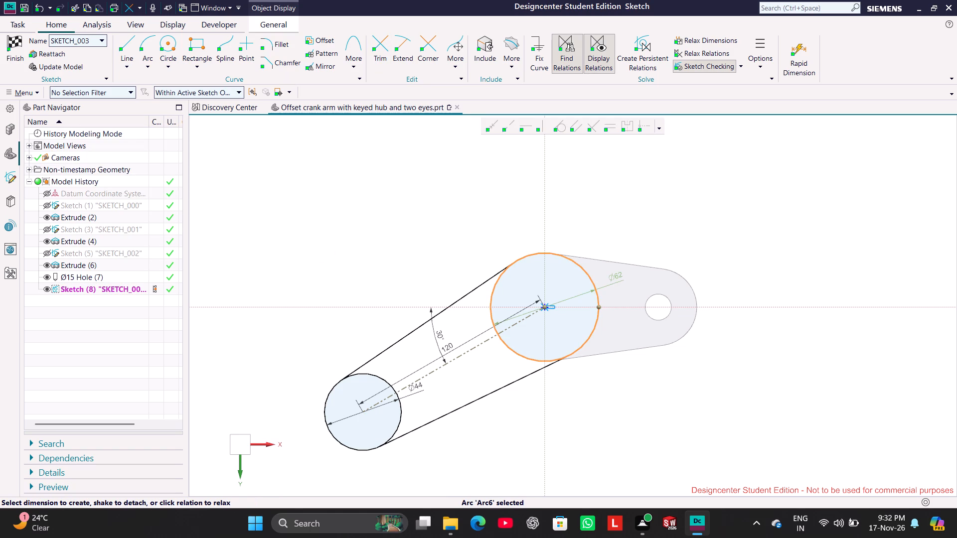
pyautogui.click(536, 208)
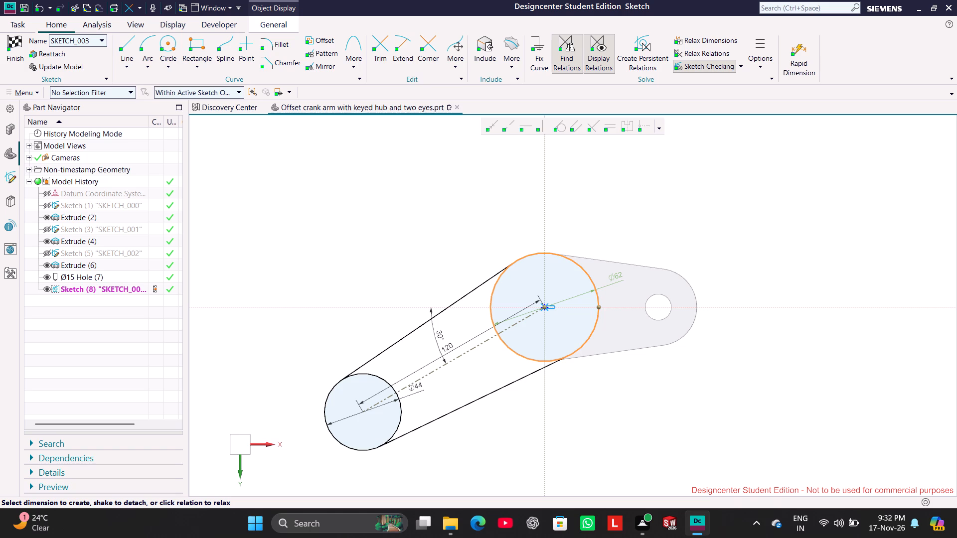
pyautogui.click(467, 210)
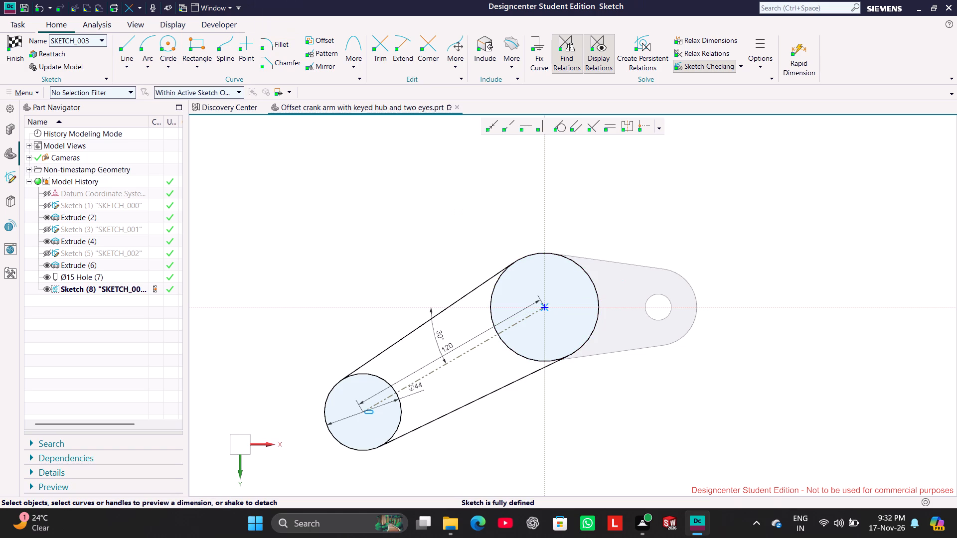
# Trim the hub circle's far arc, on the side facing the first arm, between the two tangent lines.
pyautogui.click(382, 47)
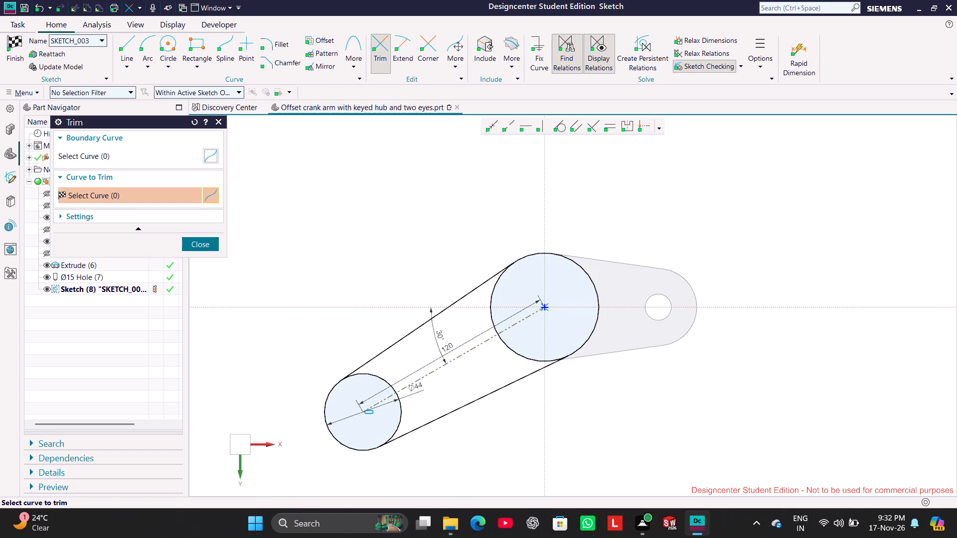
pyautogui.moveTo(610, 389); pyautogui.dragTo(592, 324)
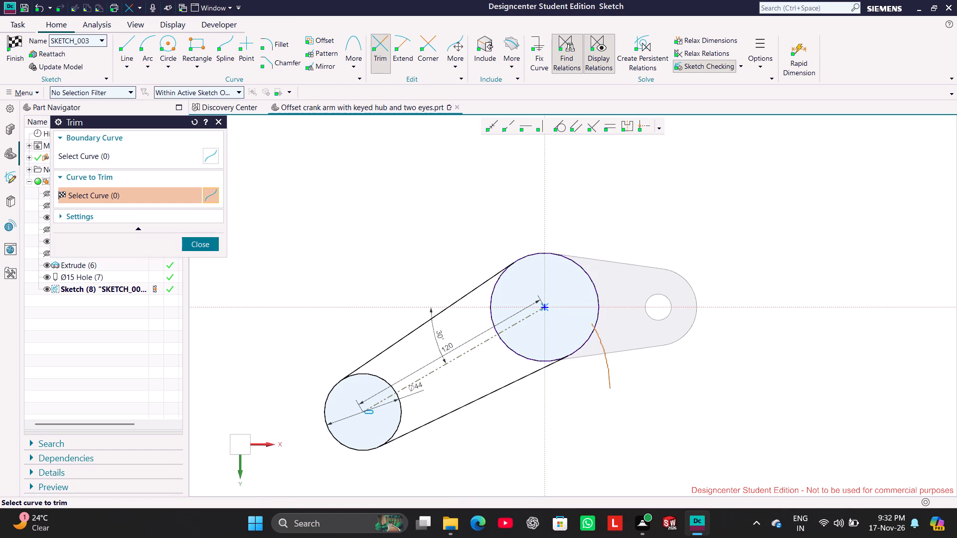
pyautogui.moveTo(592, 324); pyautogui.dragTo(585, 309)
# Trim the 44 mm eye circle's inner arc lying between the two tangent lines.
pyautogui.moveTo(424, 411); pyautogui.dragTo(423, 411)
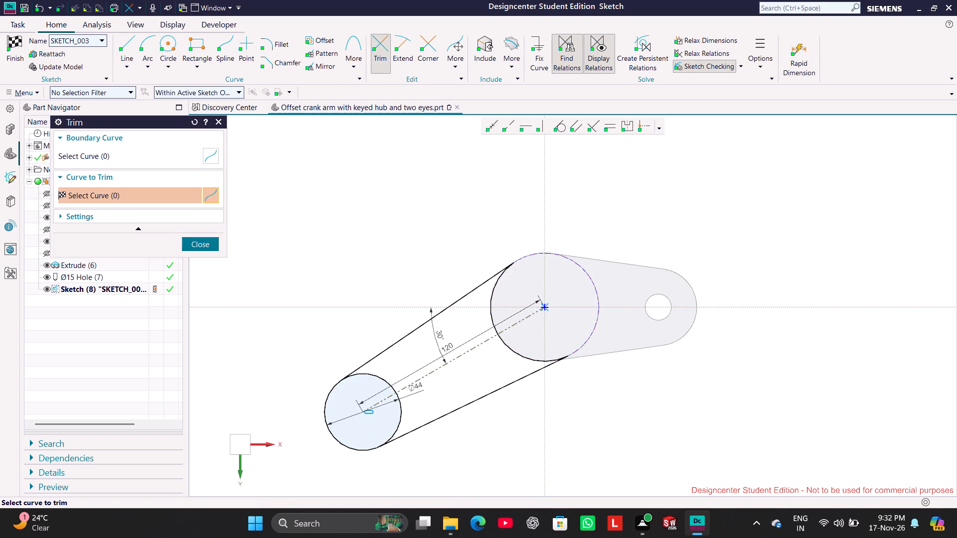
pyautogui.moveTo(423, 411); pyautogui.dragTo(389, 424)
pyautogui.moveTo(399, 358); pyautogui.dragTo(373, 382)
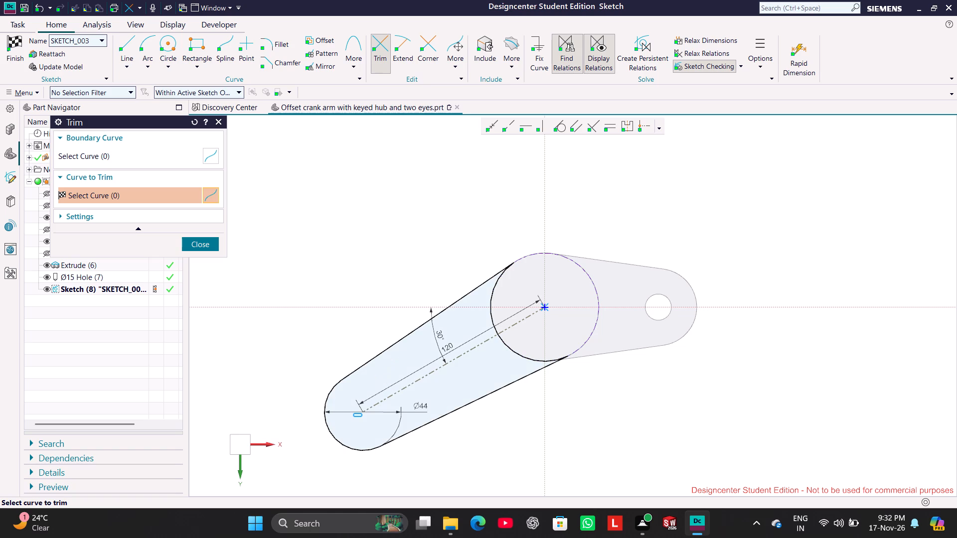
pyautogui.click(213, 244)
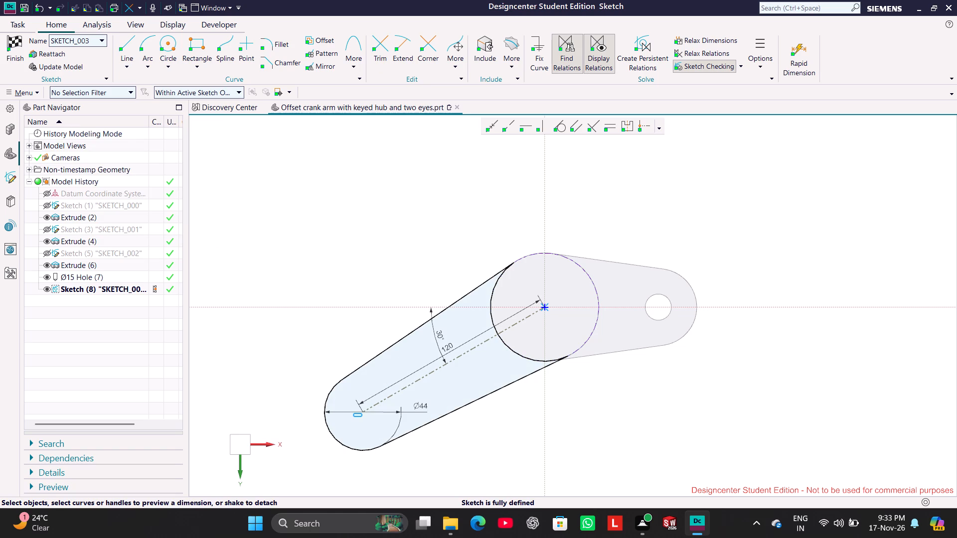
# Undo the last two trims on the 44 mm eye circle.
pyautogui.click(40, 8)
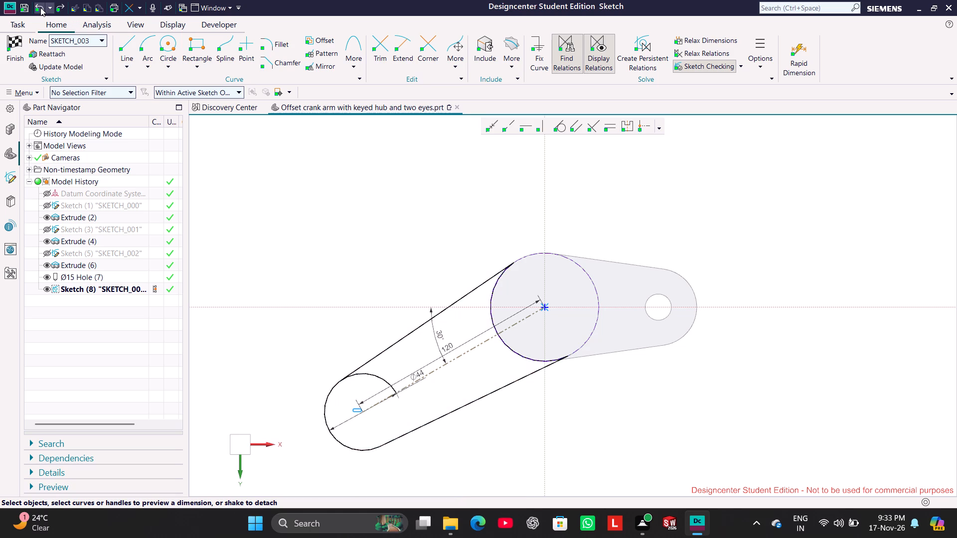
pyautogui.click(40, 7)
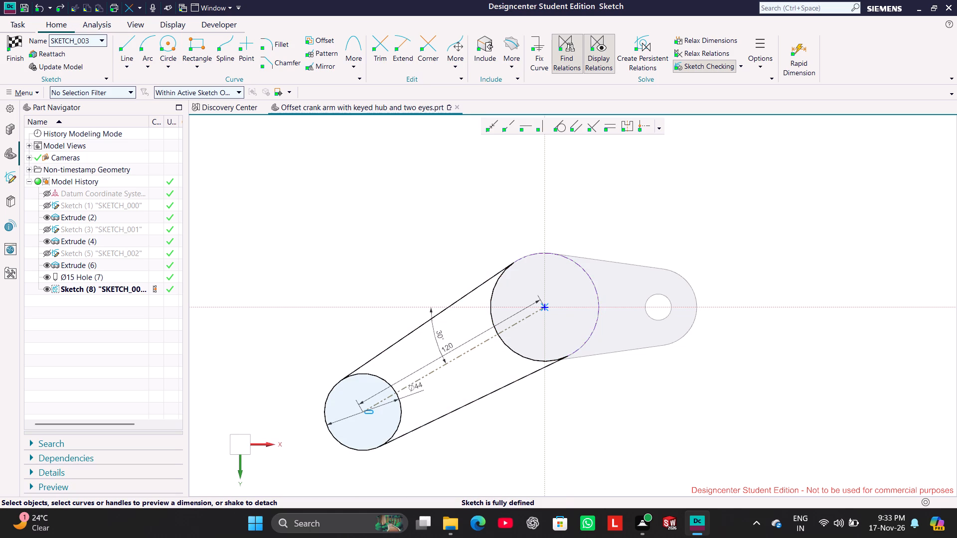
# Finish the second arm's sketch.
pyautogui.click(20, 41)
pyautogui.scroll(2, 330, 267)
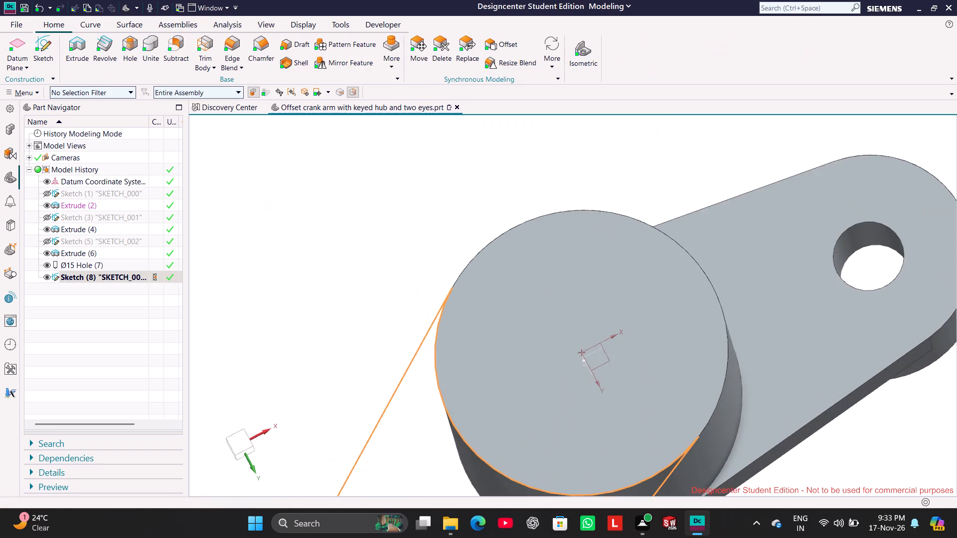
pyautogui.scroll(-6, 332, 268)
# Extrude the second arm's sketch 10 mm in the reversed direction, down alongside the hub, uniting it with the body.
pyautogui.rightClick(124, 275)
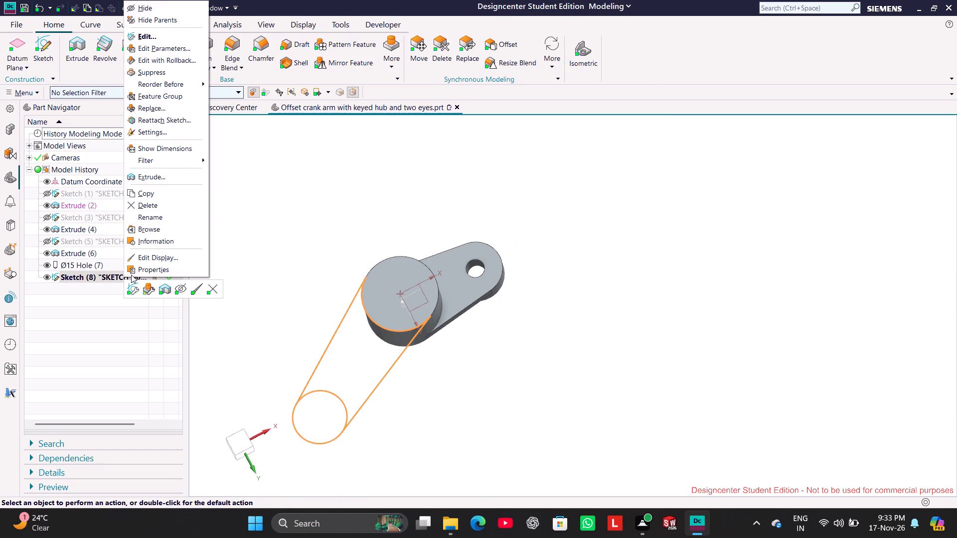
pyautogui.click(163, 285)
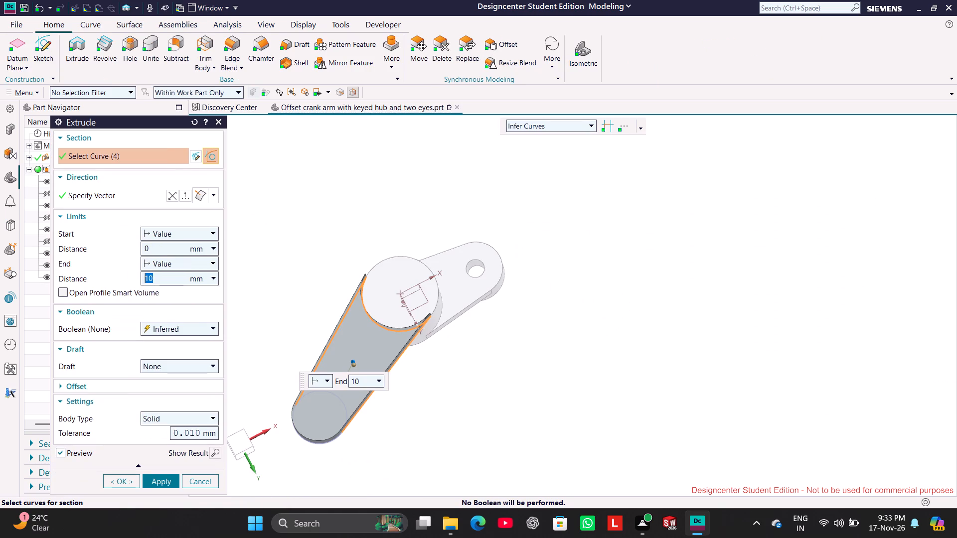
pyautogui.moveTo(431, 449); pyautogui.dragTo(405, 395, button='middle')
pyautogui.click(174, 192)
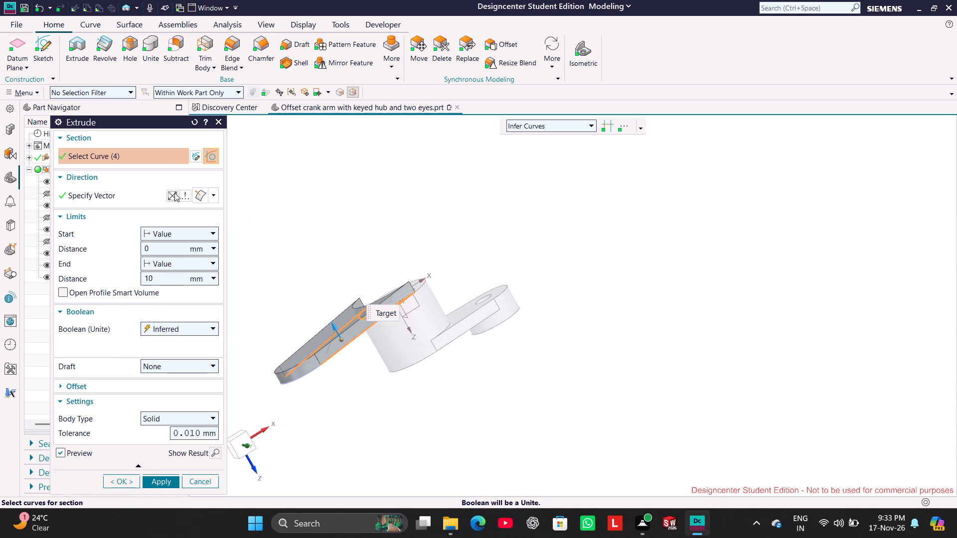
pyautogui.moveTo(412, 404); pyautogui.dragTo(395, 396, button='middle')
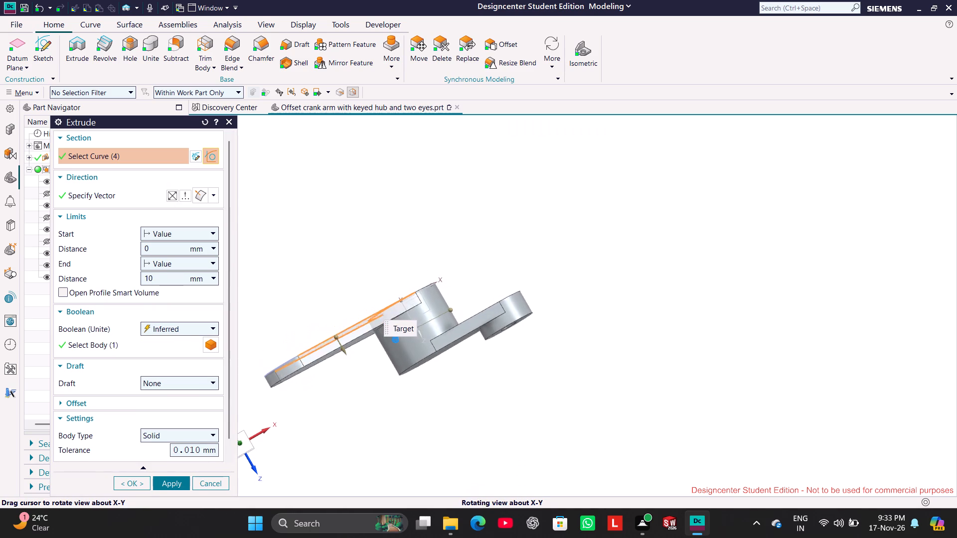
pyautogui.moveTo(395, 396); pyautogui.dragTo(395, 397, button='middle')
pyautogui.click(174, 481)
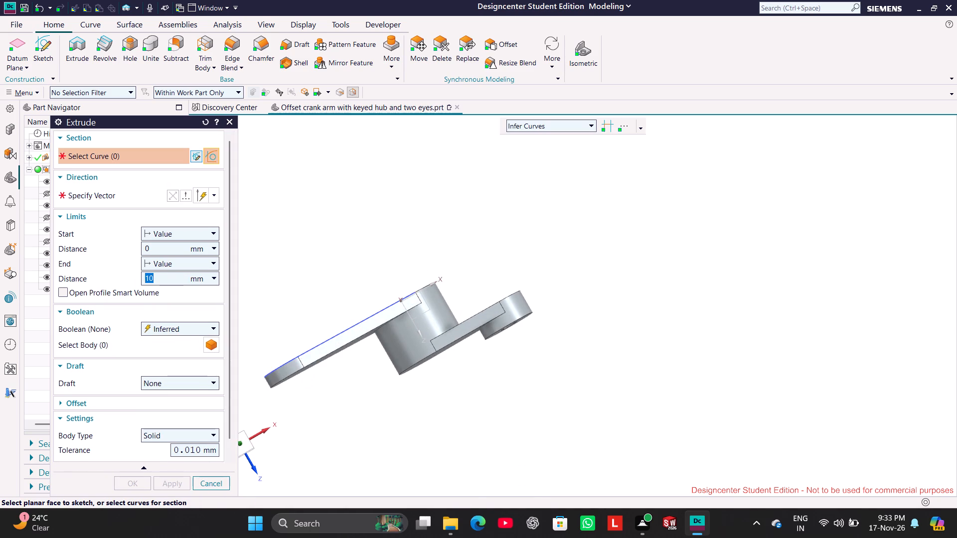
pyautogui.moveTo(391, 404); pyautogui.dragTo(408, 421, button='middle')
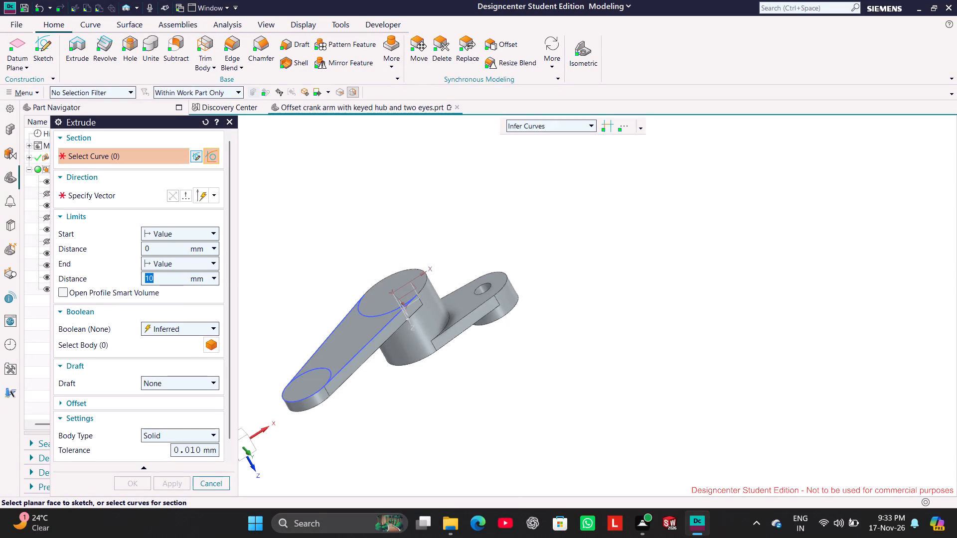
pyautogui.scroll(3, 316, 417)
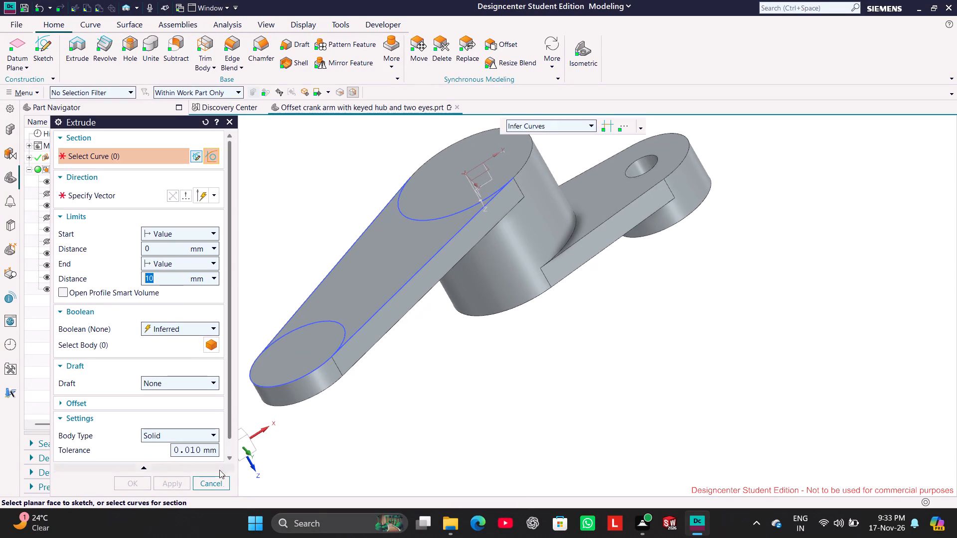
pyautogui.click(219, 479)
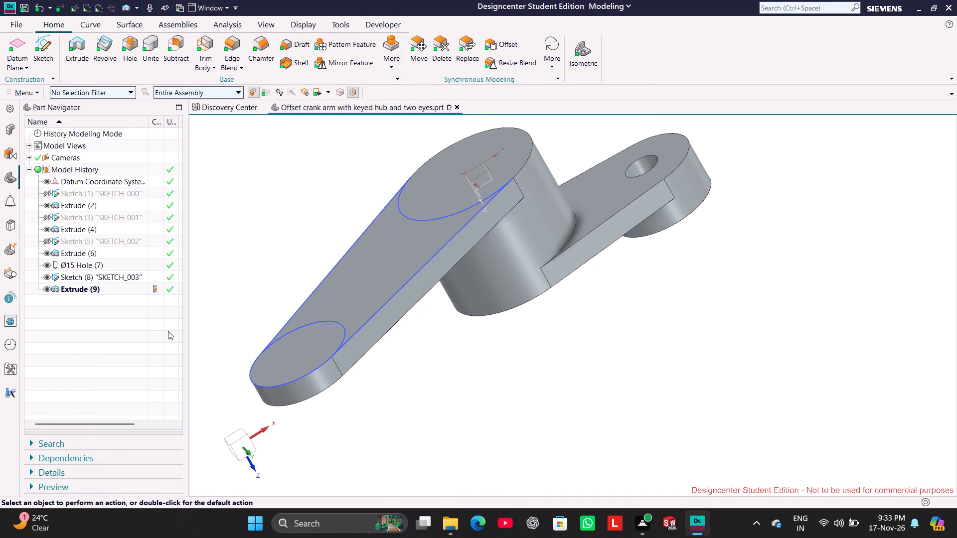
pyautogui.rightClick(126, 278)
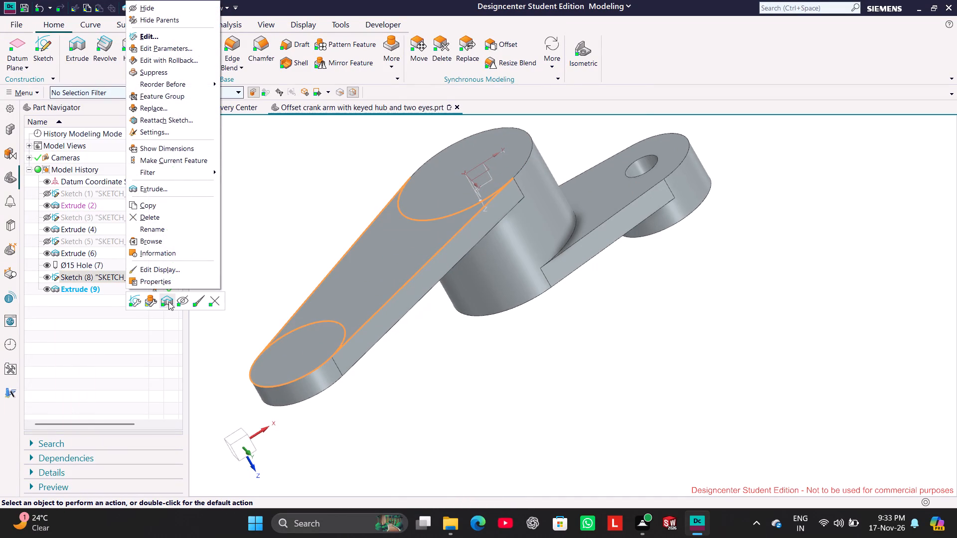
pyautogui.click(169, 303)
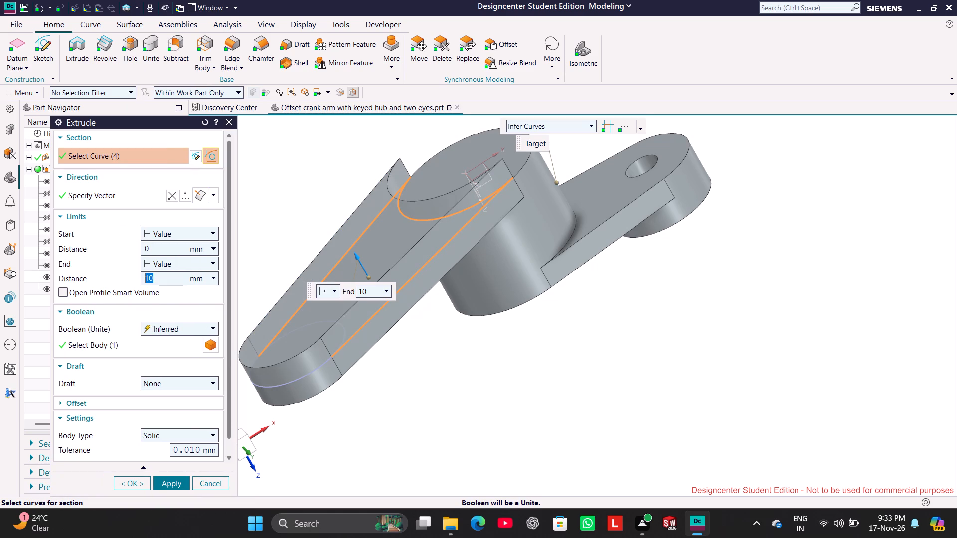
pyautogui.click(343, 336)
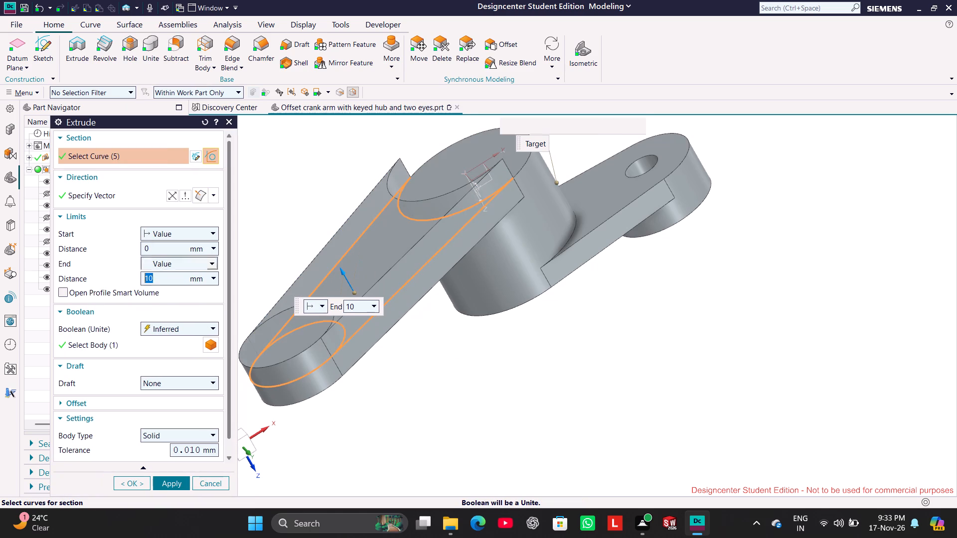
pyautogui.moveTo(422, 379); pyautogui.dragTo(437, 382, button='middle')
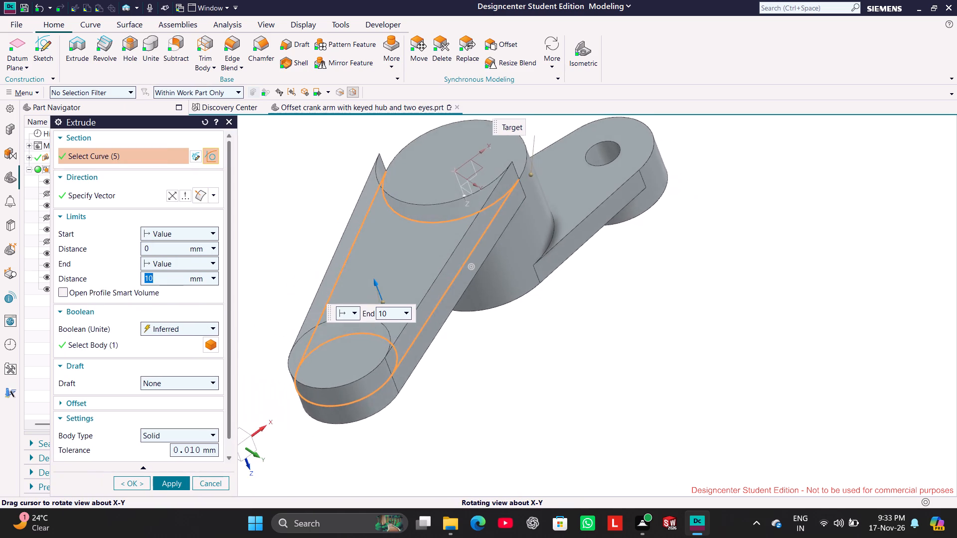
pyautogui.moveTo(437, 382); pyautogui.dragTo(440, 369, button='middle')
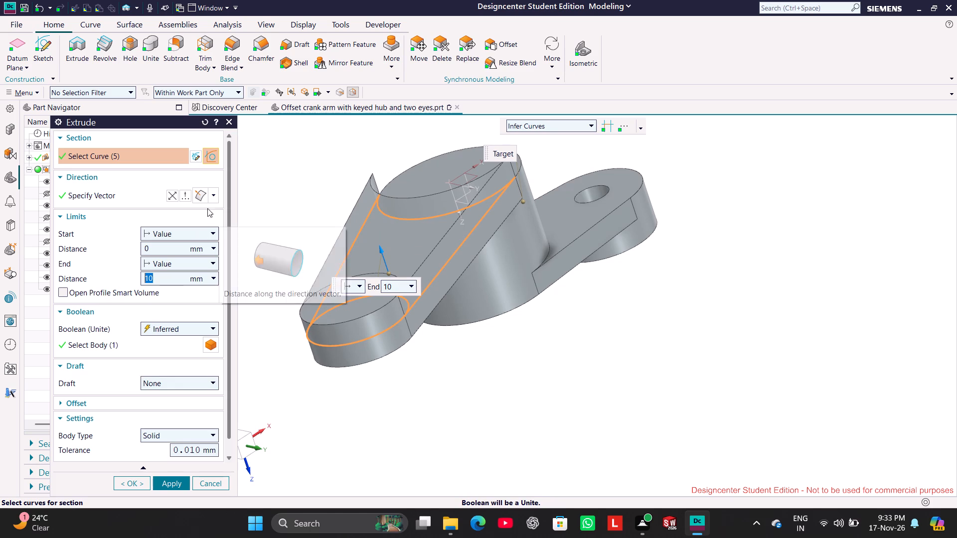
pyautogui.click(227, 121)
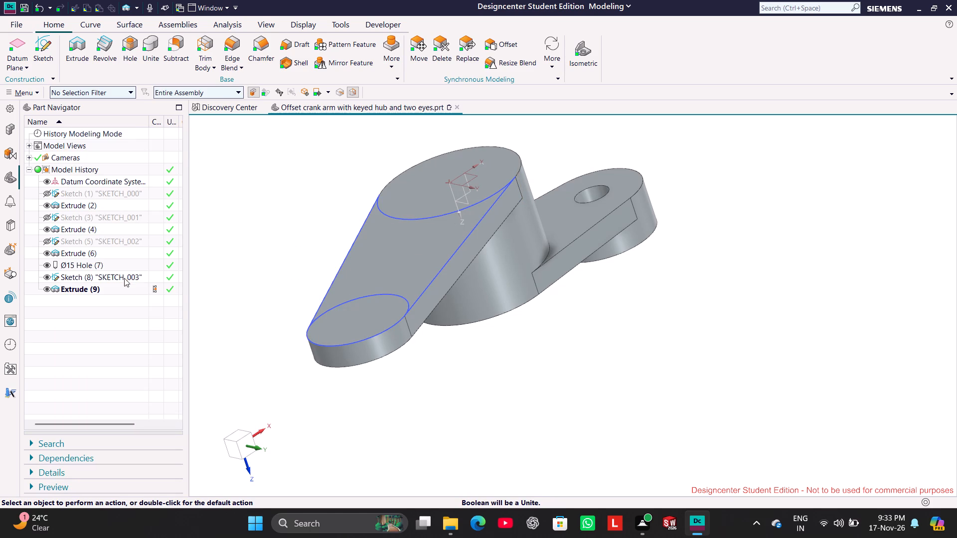
# Start another 10 mm extrusion of the second arm's sketch, adding the 44 mm eye's inner arc and the arm's top face edges to the section.
pyautogui.rightClick(124, 274)
pyautogui.click(165, 299)
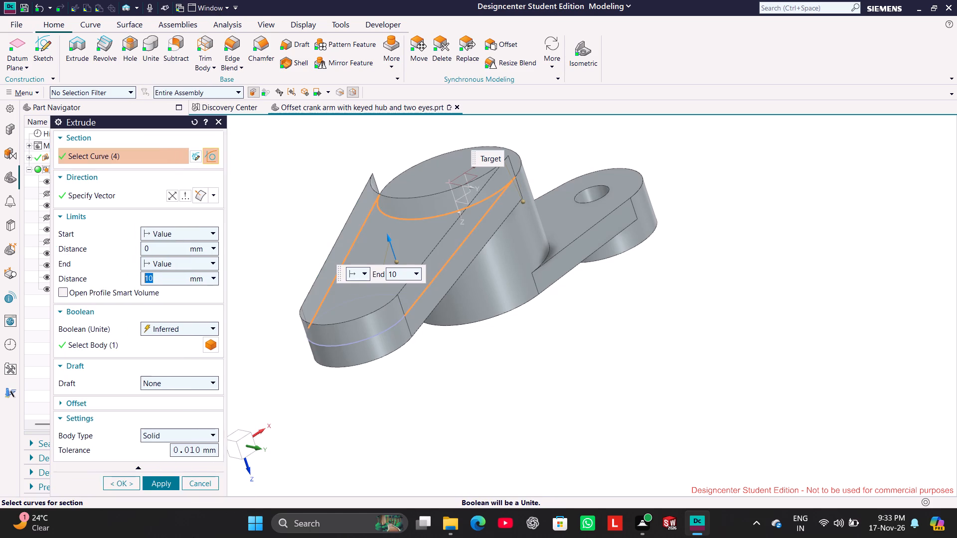
pyautogui.moveTo(412, 376); pyautogui.dragTo(405, 383, button='middle')
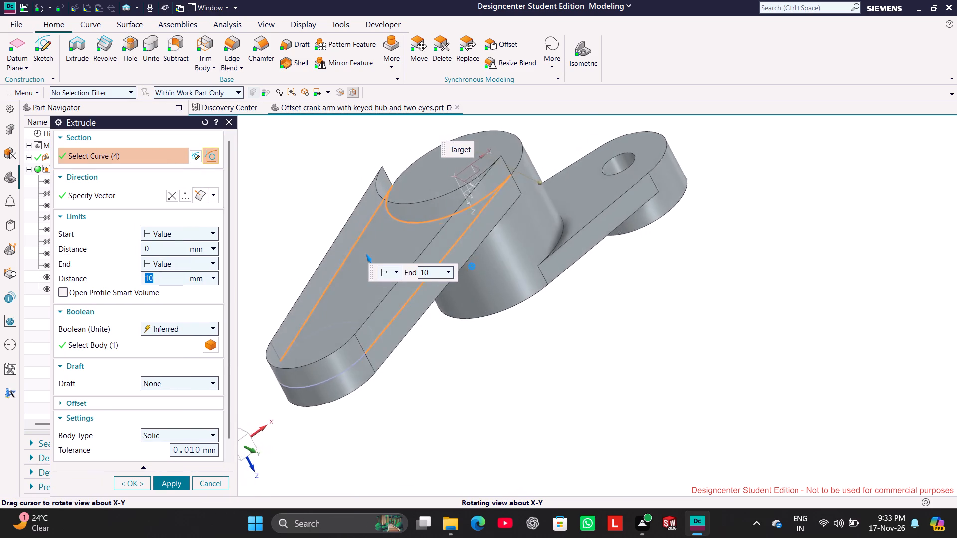
pyautogui.moveTo(405, 383); pyautogui.dragTo(405, 386, button='middle')
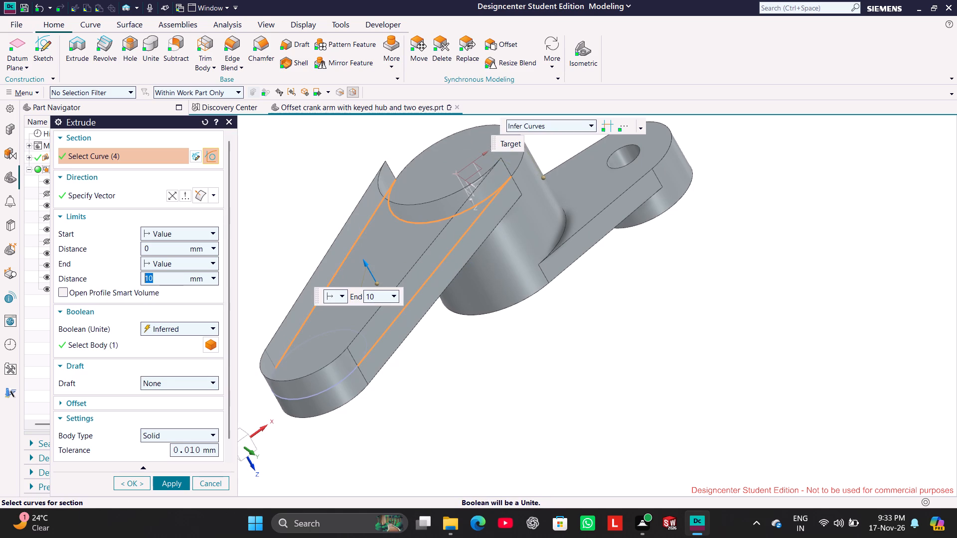
pyautogui.moveTo(418, 423); pyautogui.dragTo(442, 407, button='middle')
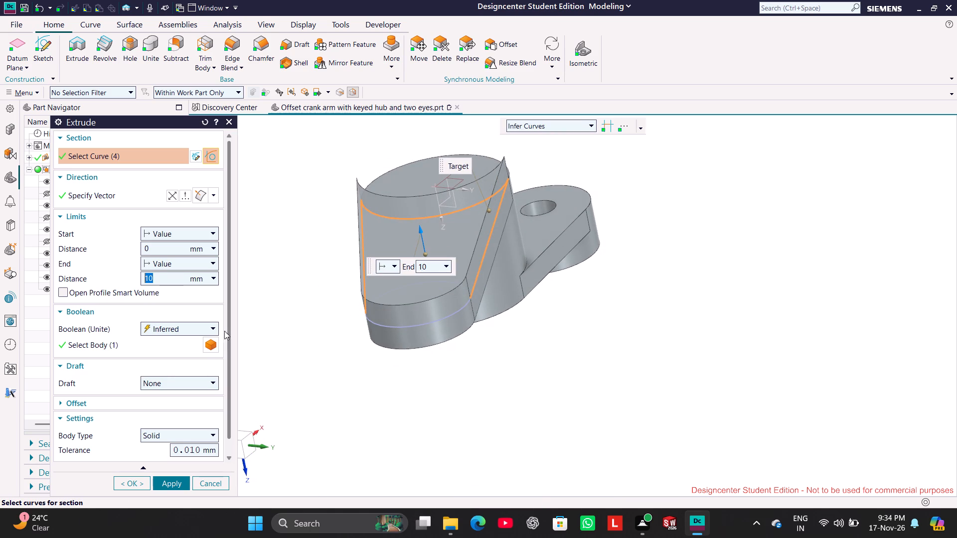
pyautogui.click(209, 327)
pyautogui.click(209, 326)
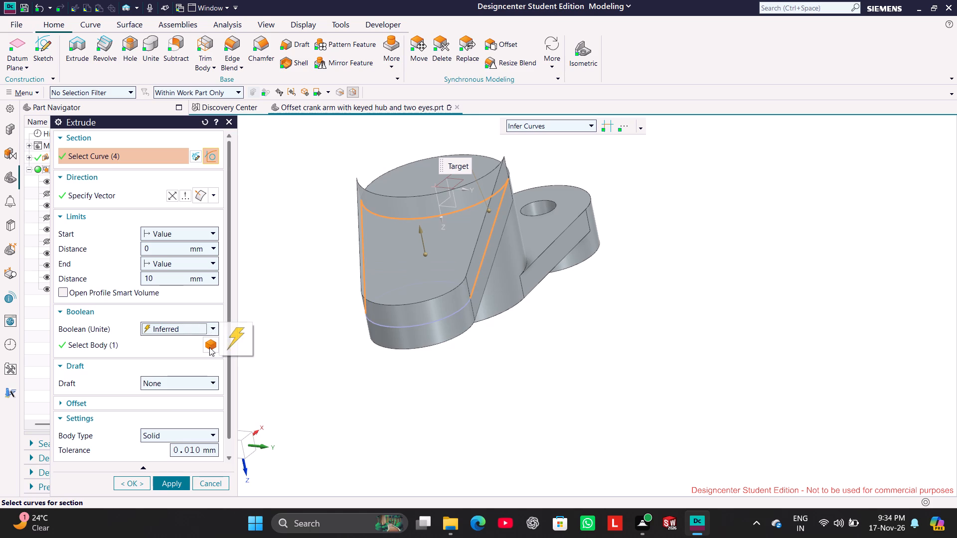
pyautogui.moveTo(362, 375); pyautogui.dragTo(363, 392, button='middle')
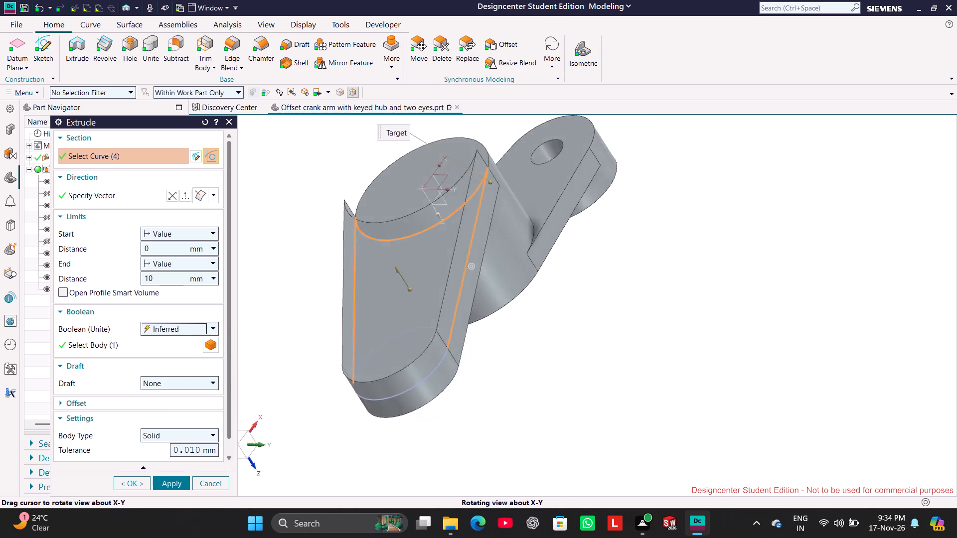
pyautogui.moveTo(363, 392); pyautogui.dragTo(335, 383, button='middle')
pyautogui.moveTo(423, 337); pyautogui.dragTo(447, 352, button='middle')
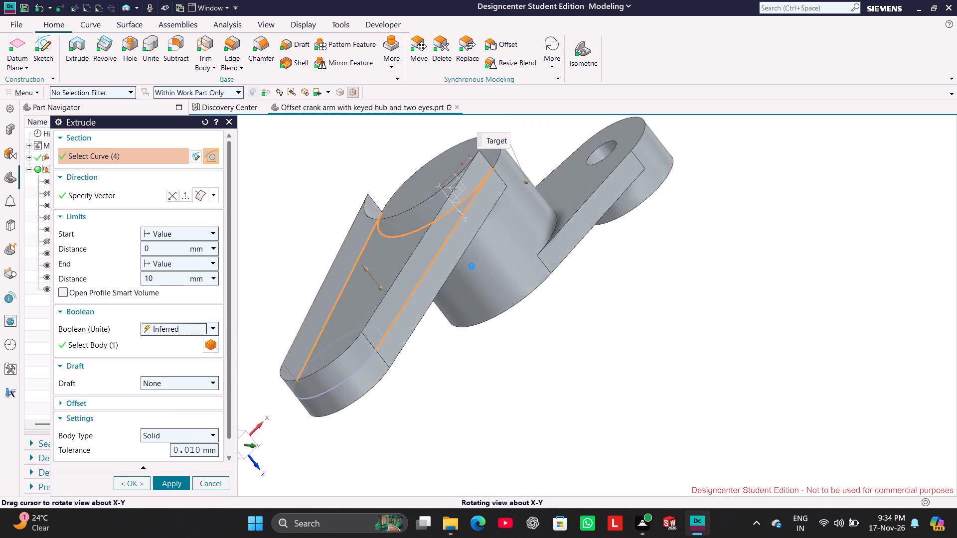
pyautogui.moveTo(447, 352); pyautogui.dragTo(447, 354, button='middle')
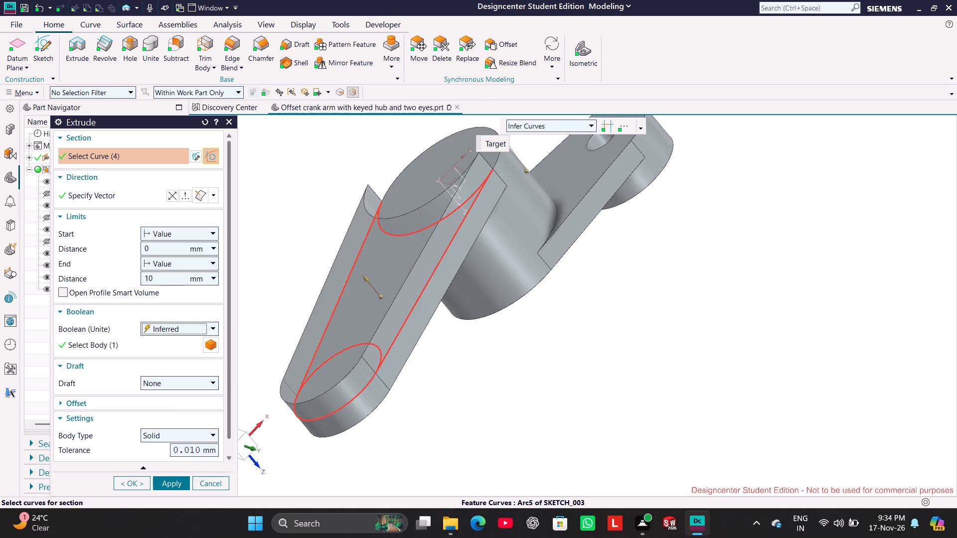
pyautogui.click(380, 351)
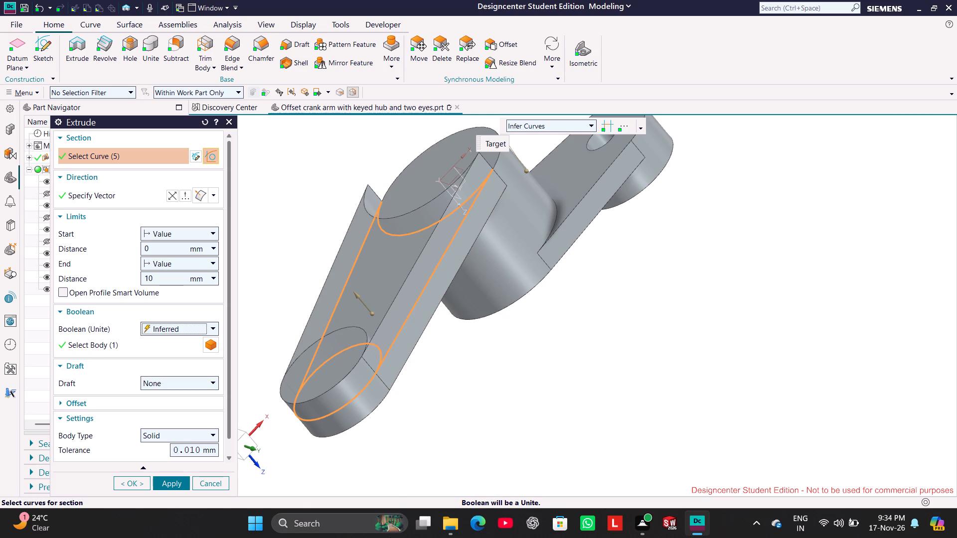
pyautogui.click(355, 376)
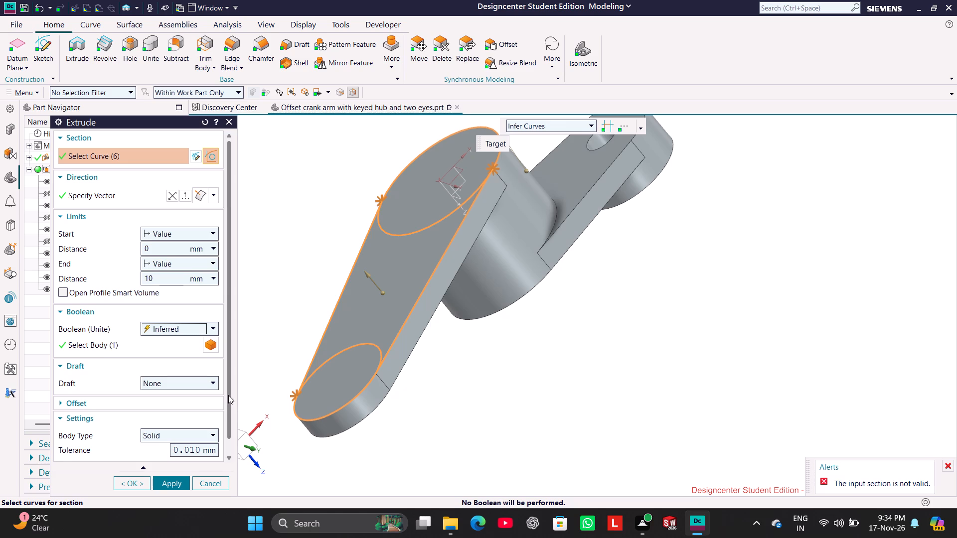
pyautogui.moveTo(229, 397); pyautogui.dragTo(232, 356)
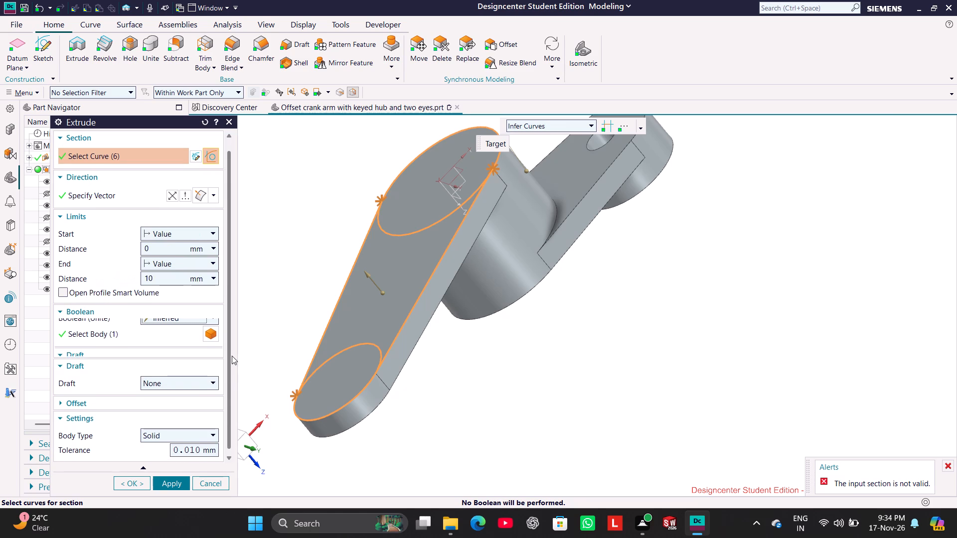
pyautogui.moveTo(232, 356); pyautogui.dragTo(232, 353)
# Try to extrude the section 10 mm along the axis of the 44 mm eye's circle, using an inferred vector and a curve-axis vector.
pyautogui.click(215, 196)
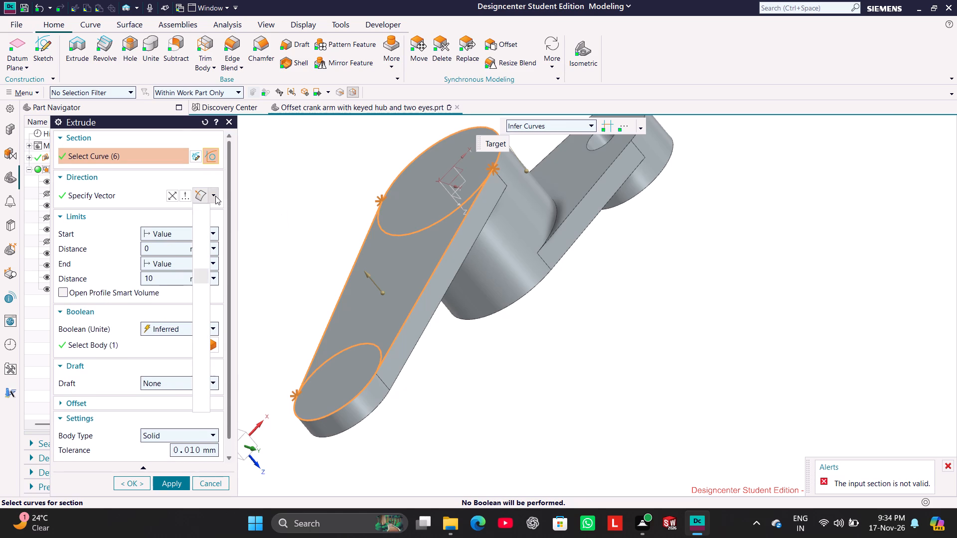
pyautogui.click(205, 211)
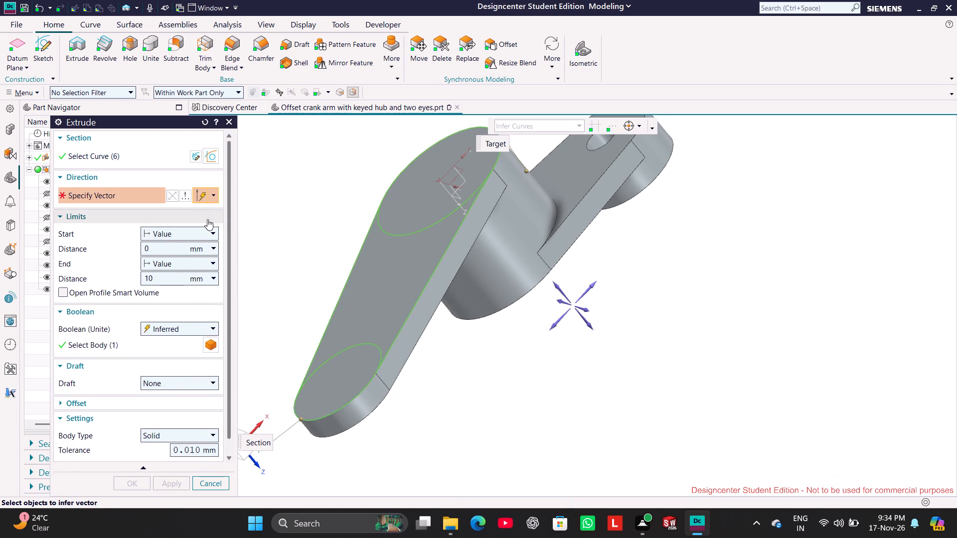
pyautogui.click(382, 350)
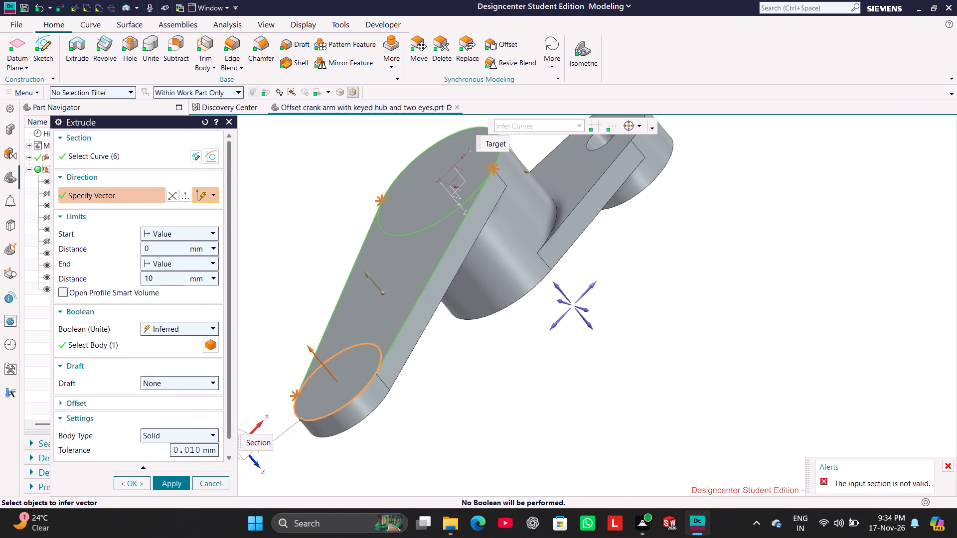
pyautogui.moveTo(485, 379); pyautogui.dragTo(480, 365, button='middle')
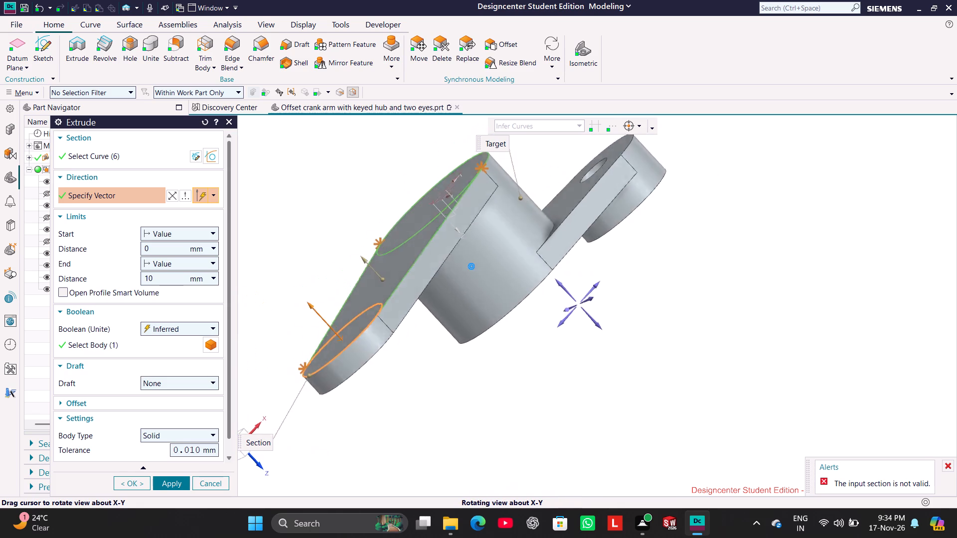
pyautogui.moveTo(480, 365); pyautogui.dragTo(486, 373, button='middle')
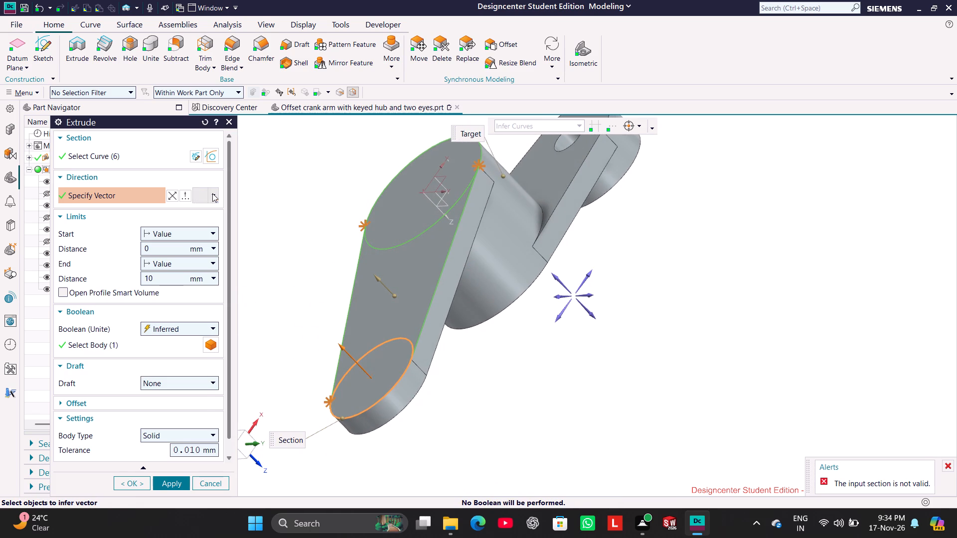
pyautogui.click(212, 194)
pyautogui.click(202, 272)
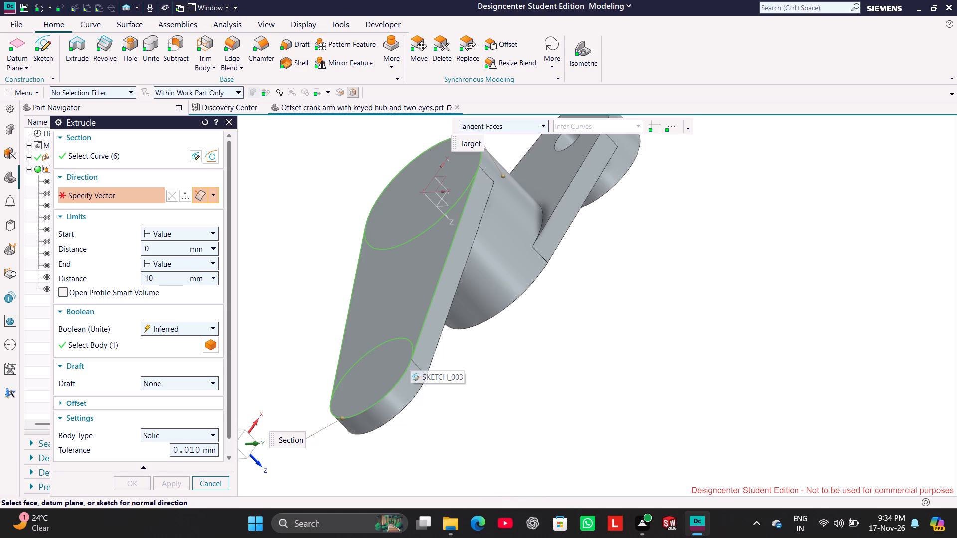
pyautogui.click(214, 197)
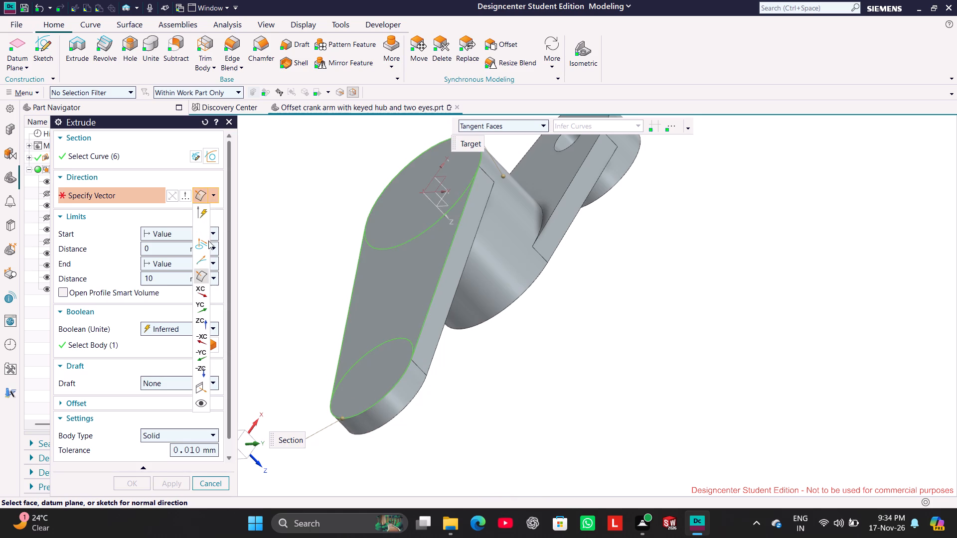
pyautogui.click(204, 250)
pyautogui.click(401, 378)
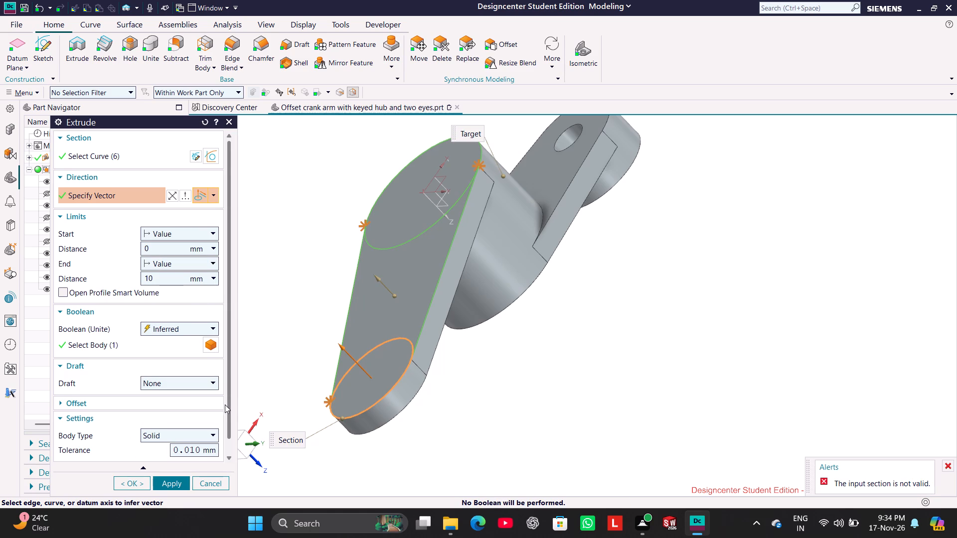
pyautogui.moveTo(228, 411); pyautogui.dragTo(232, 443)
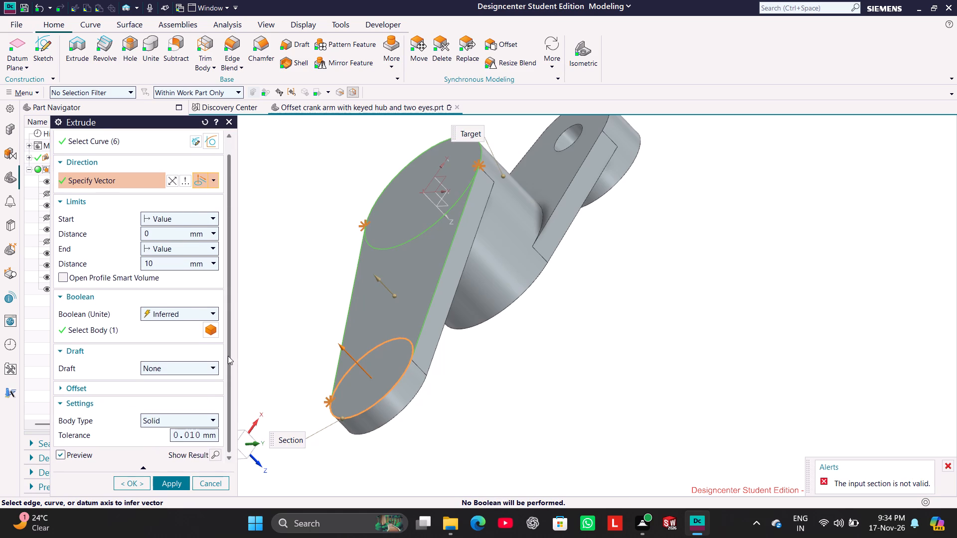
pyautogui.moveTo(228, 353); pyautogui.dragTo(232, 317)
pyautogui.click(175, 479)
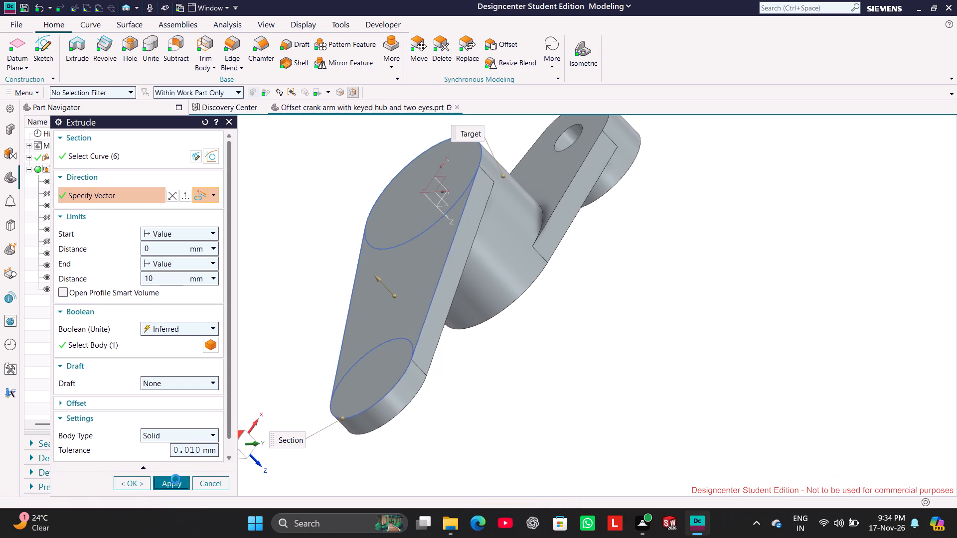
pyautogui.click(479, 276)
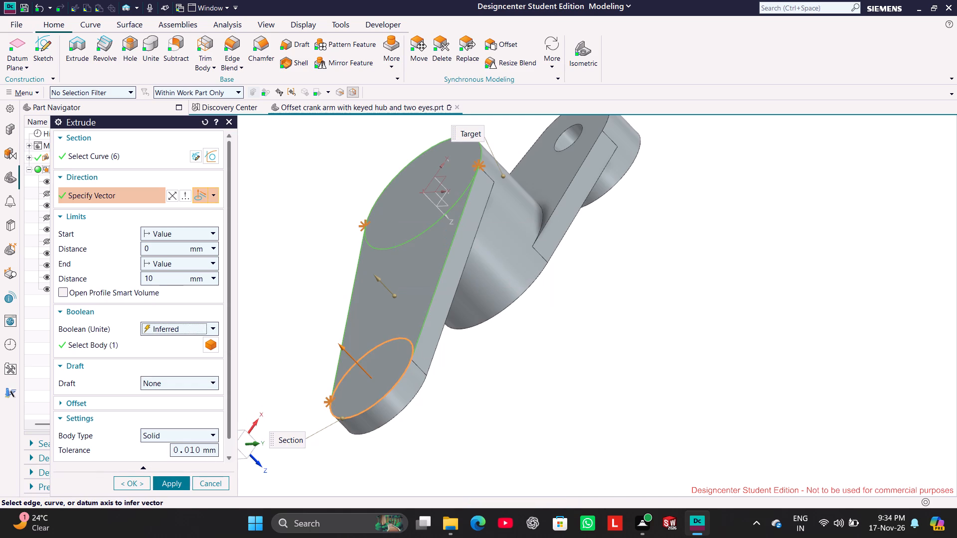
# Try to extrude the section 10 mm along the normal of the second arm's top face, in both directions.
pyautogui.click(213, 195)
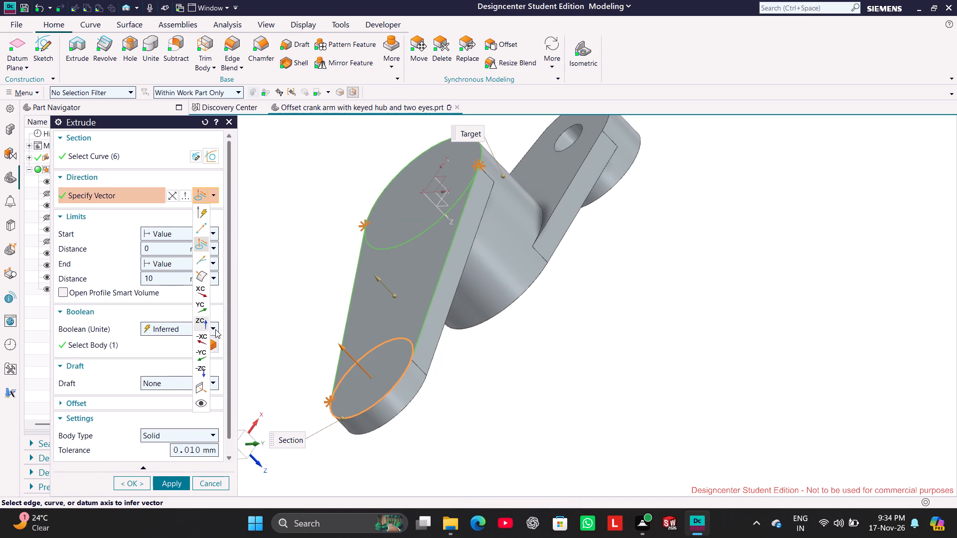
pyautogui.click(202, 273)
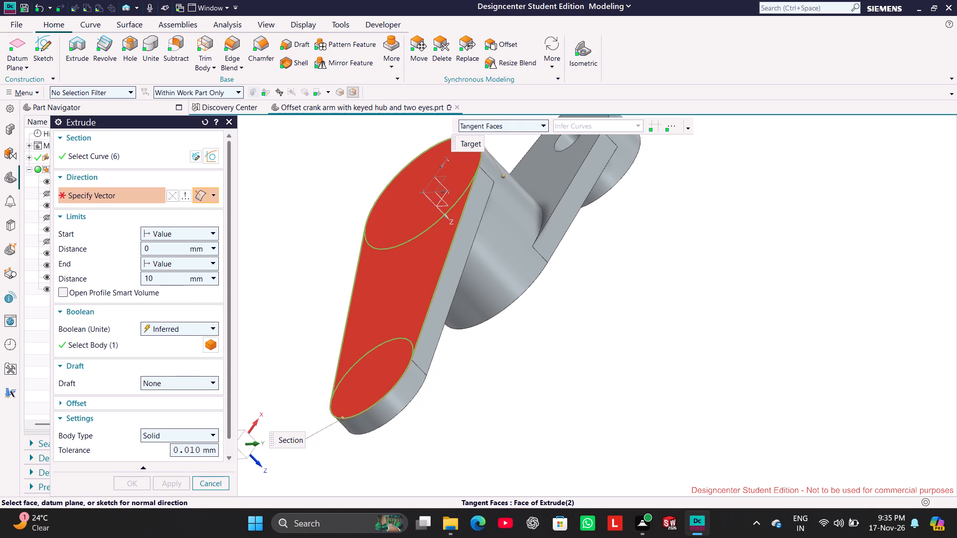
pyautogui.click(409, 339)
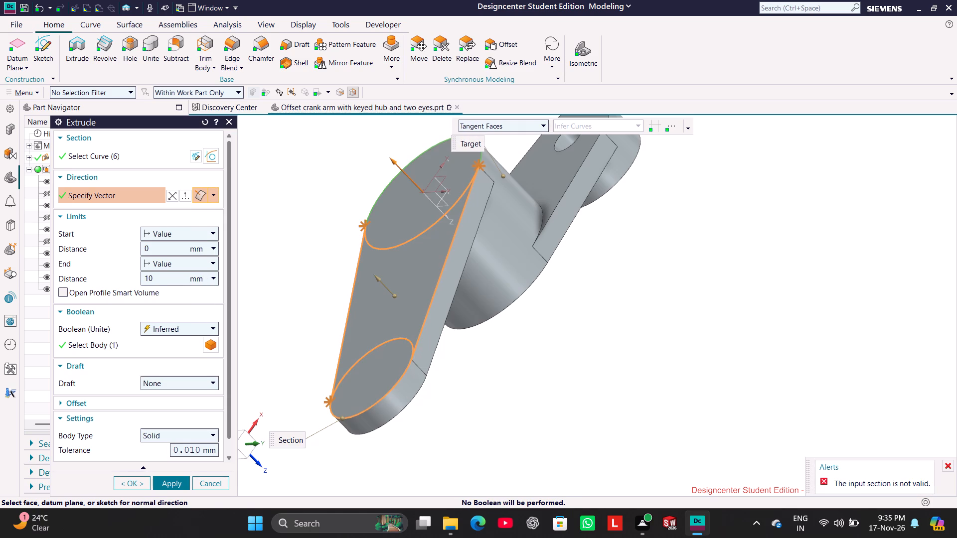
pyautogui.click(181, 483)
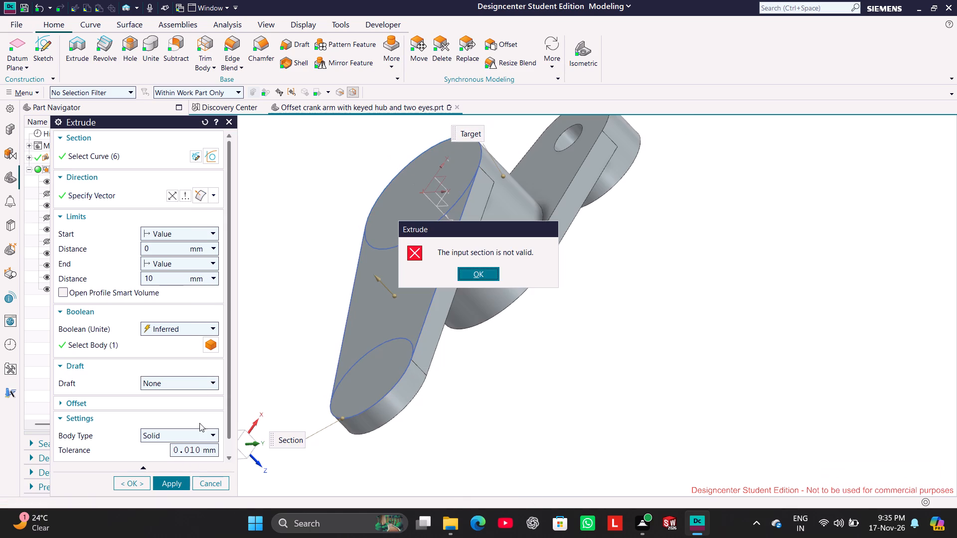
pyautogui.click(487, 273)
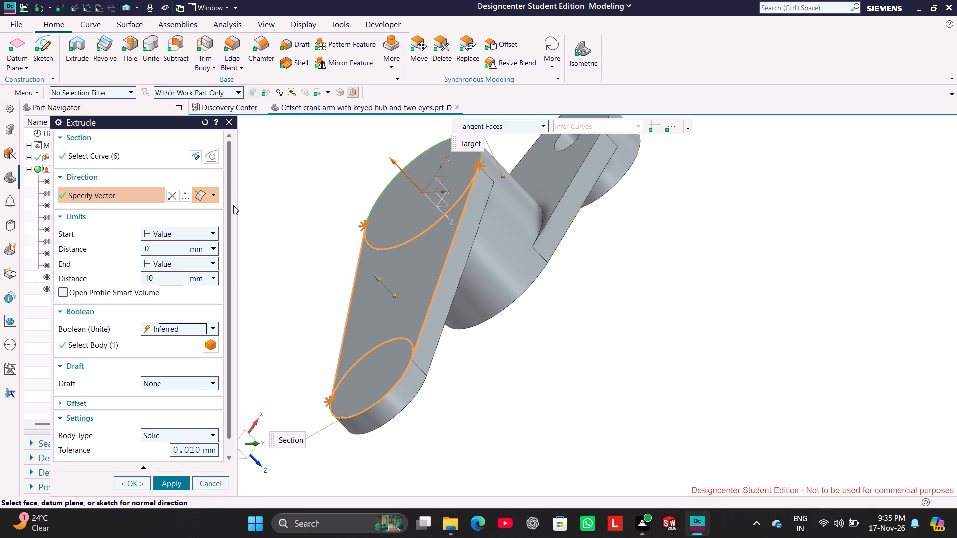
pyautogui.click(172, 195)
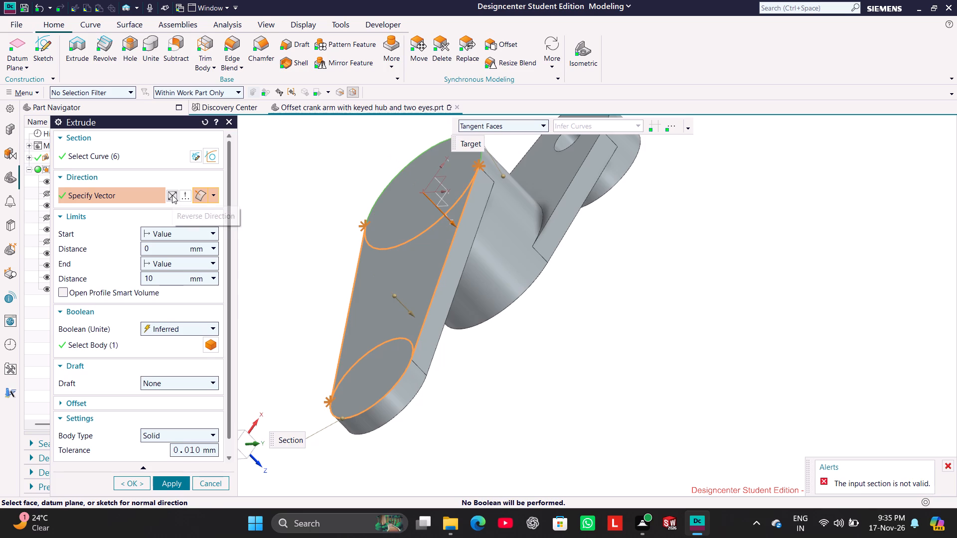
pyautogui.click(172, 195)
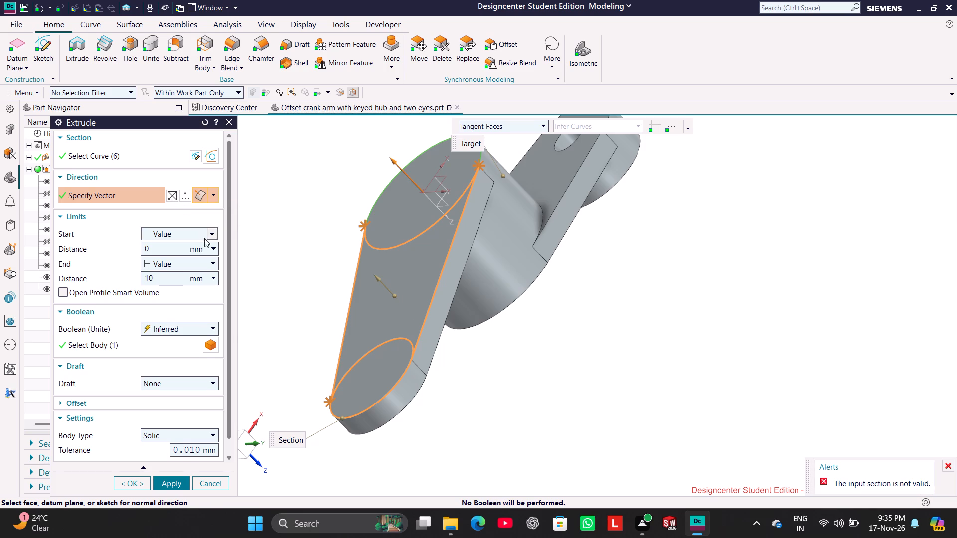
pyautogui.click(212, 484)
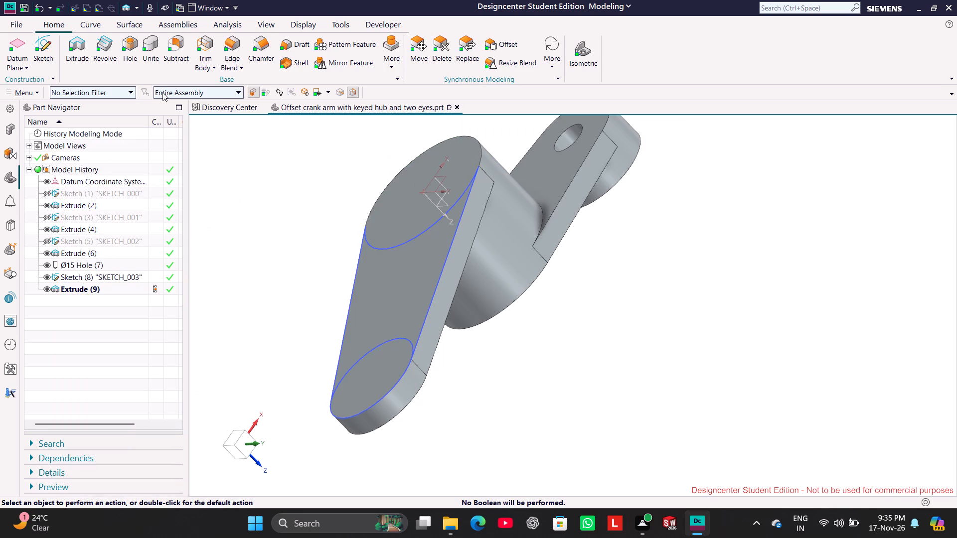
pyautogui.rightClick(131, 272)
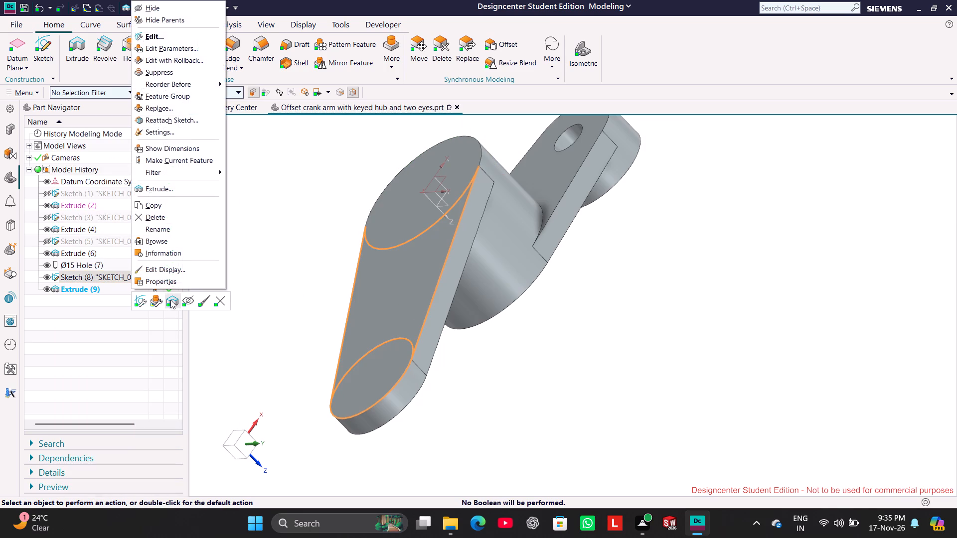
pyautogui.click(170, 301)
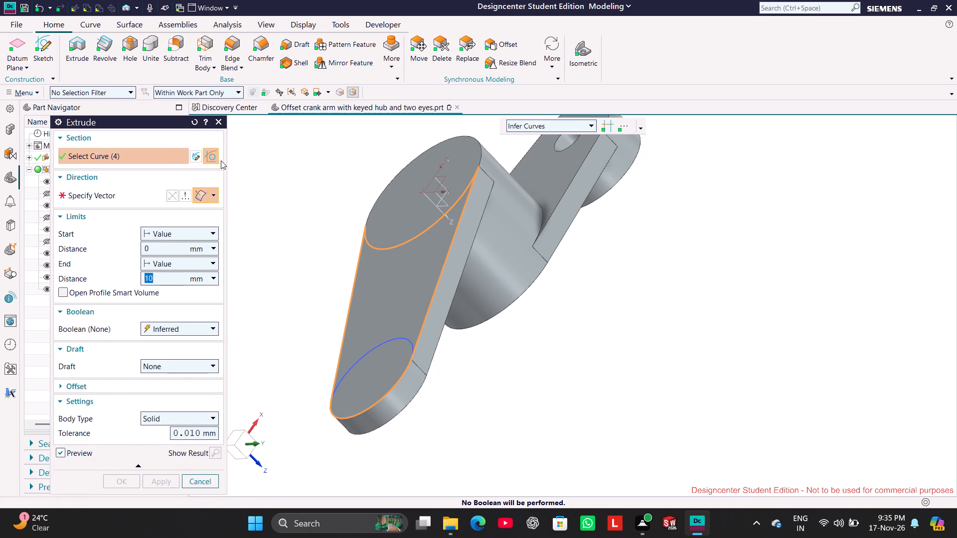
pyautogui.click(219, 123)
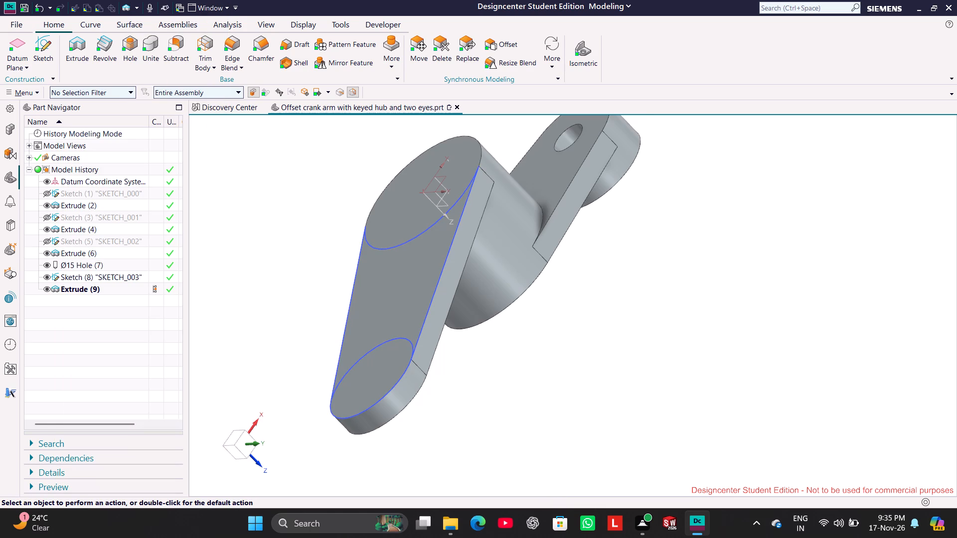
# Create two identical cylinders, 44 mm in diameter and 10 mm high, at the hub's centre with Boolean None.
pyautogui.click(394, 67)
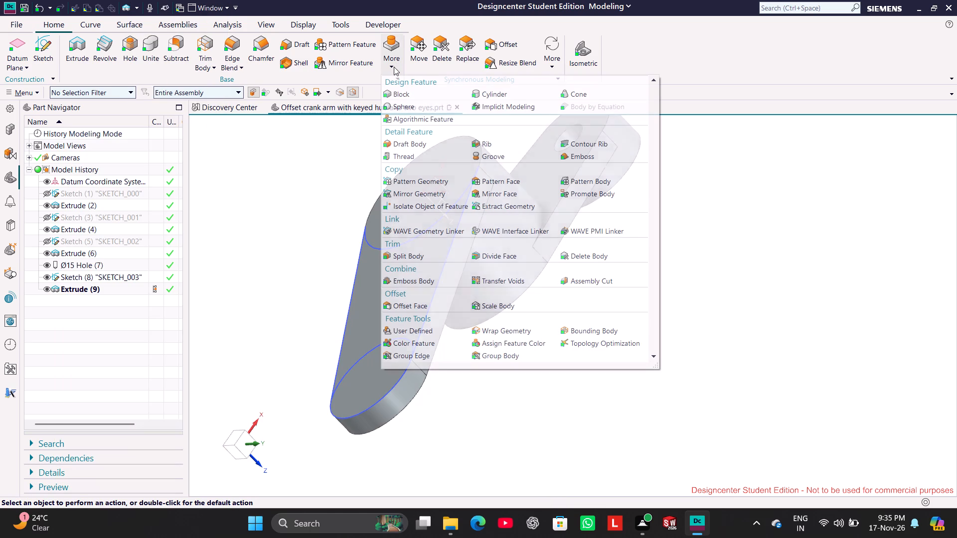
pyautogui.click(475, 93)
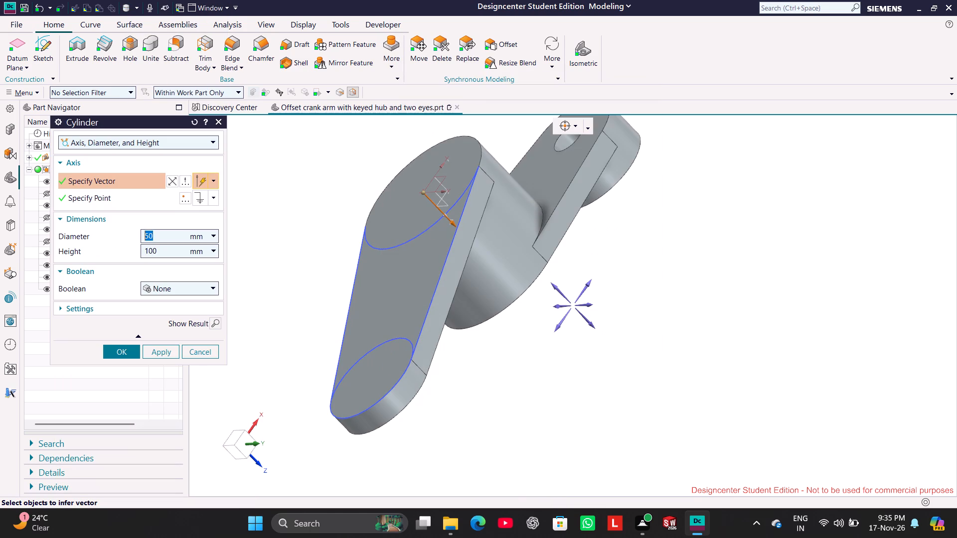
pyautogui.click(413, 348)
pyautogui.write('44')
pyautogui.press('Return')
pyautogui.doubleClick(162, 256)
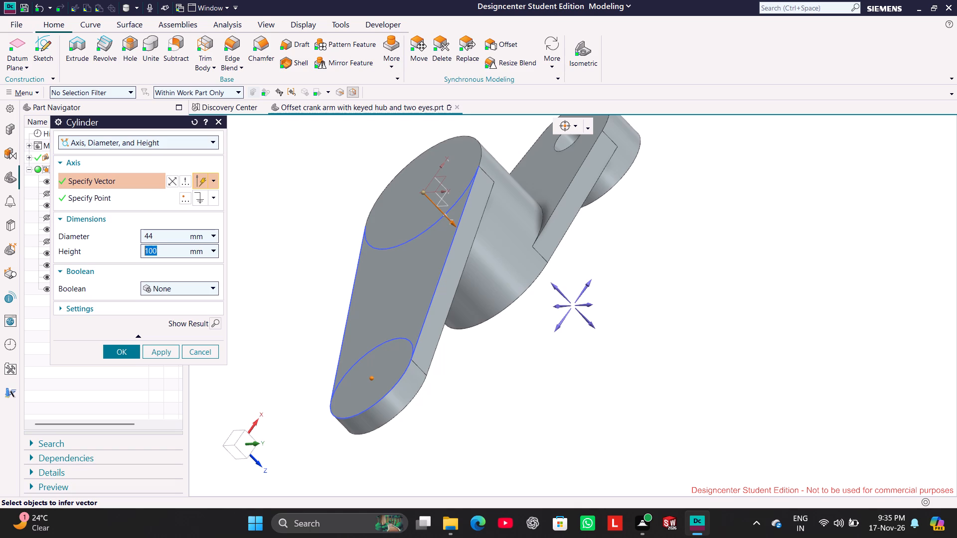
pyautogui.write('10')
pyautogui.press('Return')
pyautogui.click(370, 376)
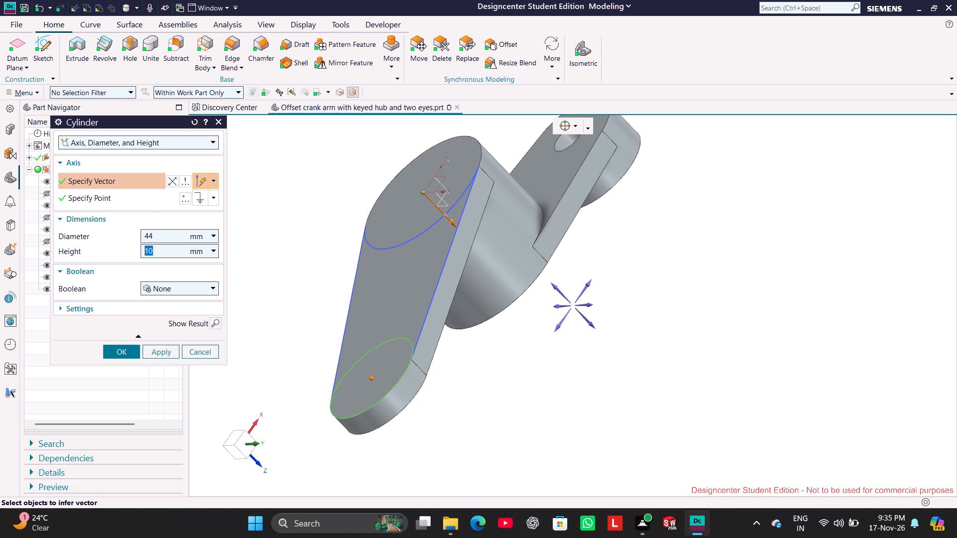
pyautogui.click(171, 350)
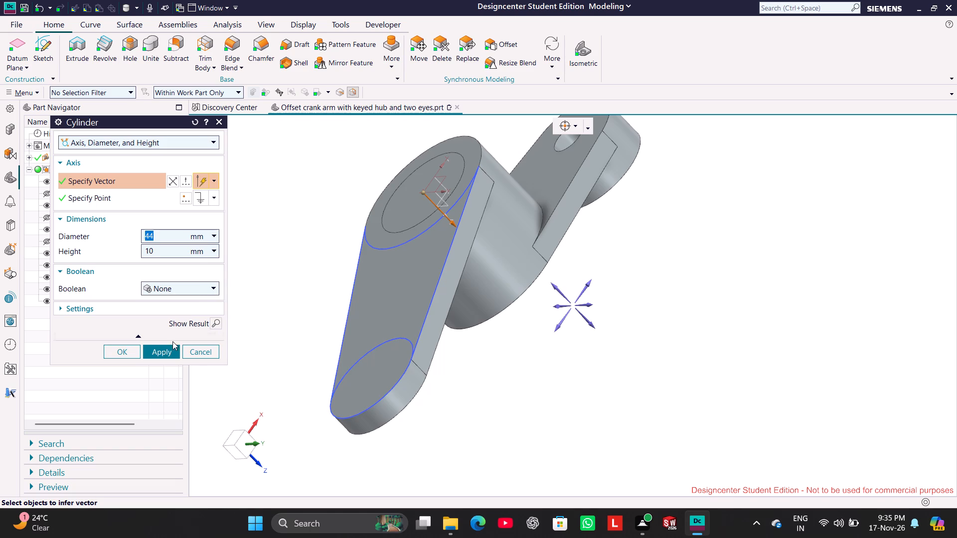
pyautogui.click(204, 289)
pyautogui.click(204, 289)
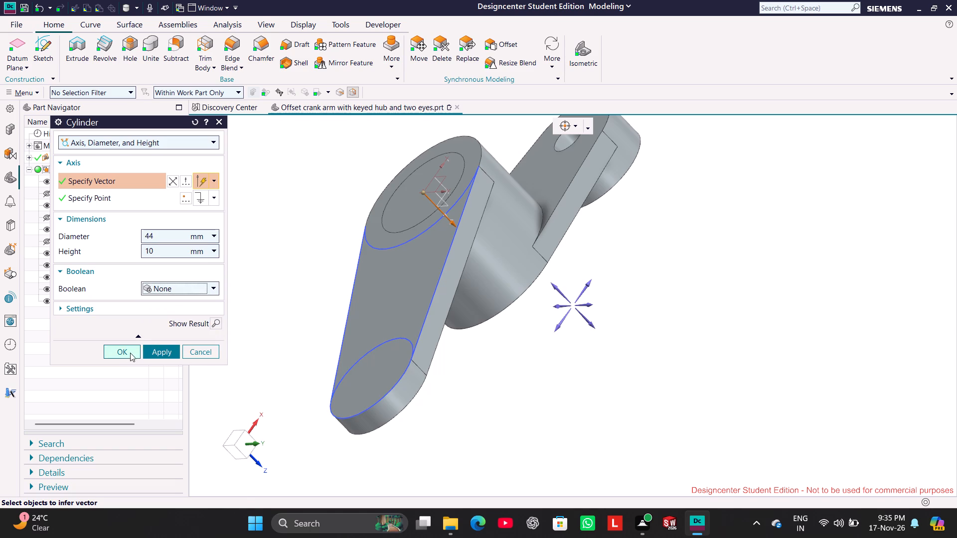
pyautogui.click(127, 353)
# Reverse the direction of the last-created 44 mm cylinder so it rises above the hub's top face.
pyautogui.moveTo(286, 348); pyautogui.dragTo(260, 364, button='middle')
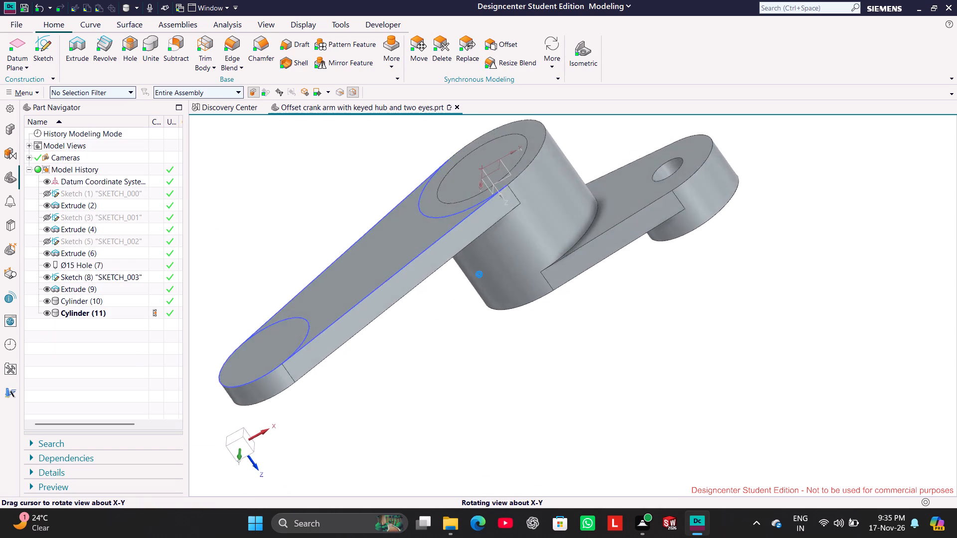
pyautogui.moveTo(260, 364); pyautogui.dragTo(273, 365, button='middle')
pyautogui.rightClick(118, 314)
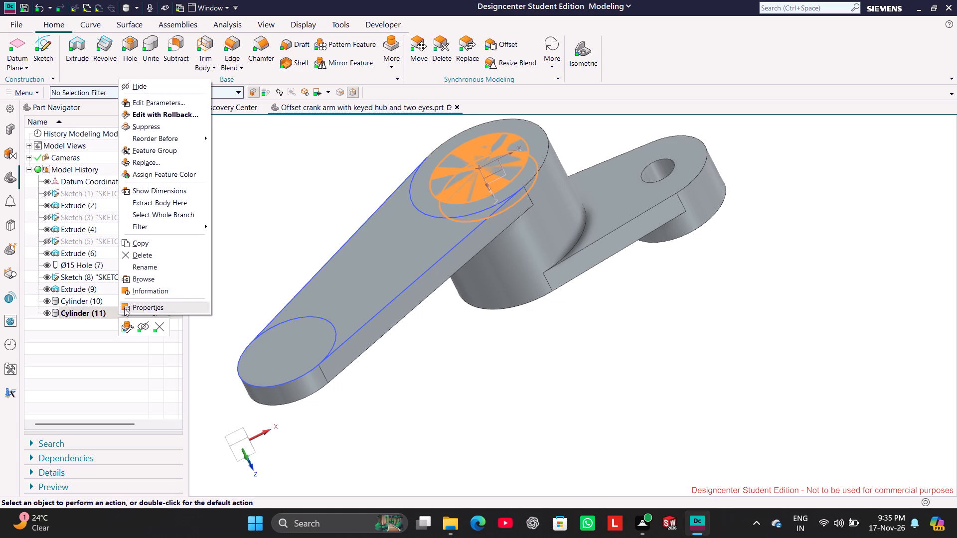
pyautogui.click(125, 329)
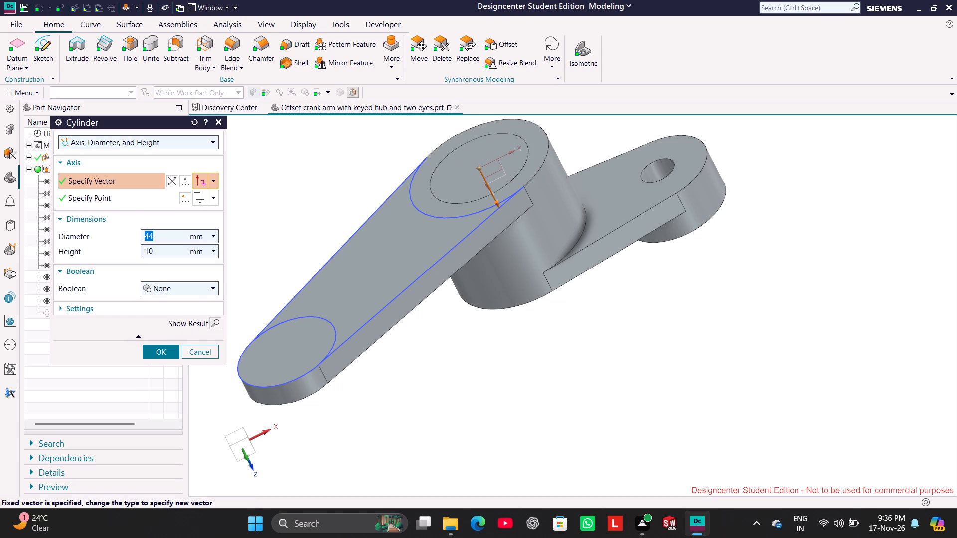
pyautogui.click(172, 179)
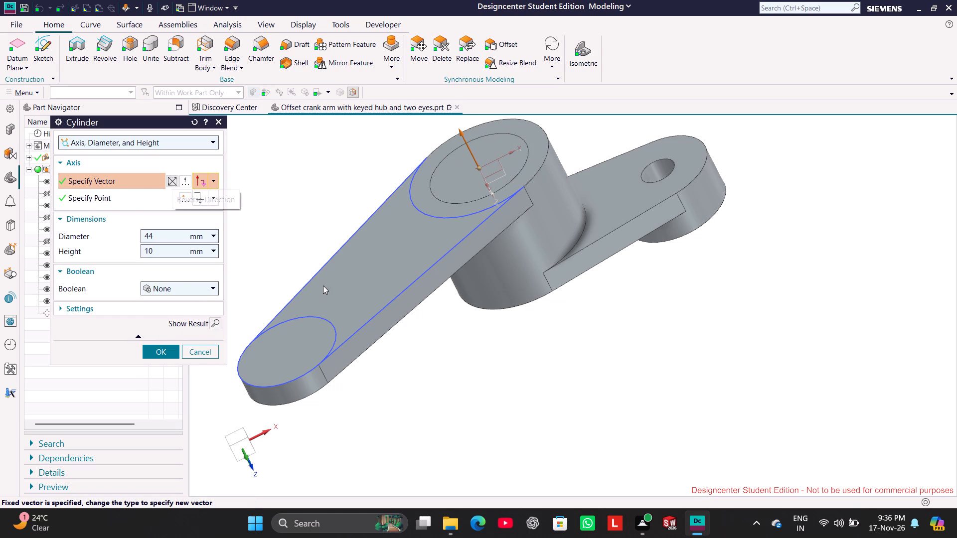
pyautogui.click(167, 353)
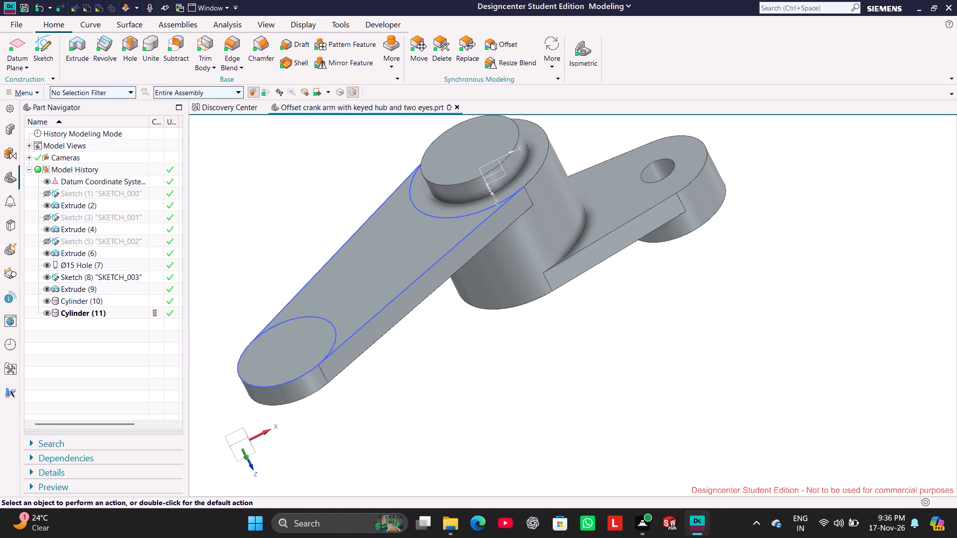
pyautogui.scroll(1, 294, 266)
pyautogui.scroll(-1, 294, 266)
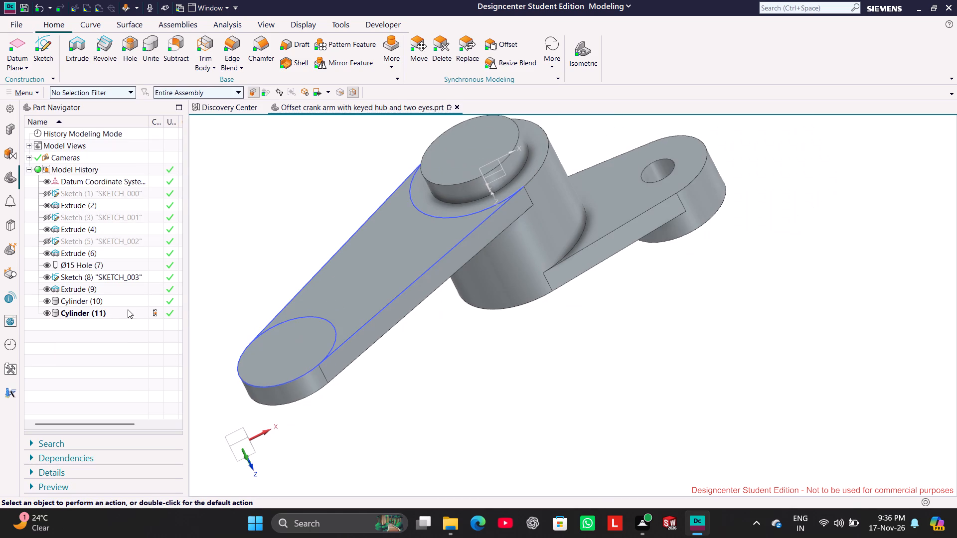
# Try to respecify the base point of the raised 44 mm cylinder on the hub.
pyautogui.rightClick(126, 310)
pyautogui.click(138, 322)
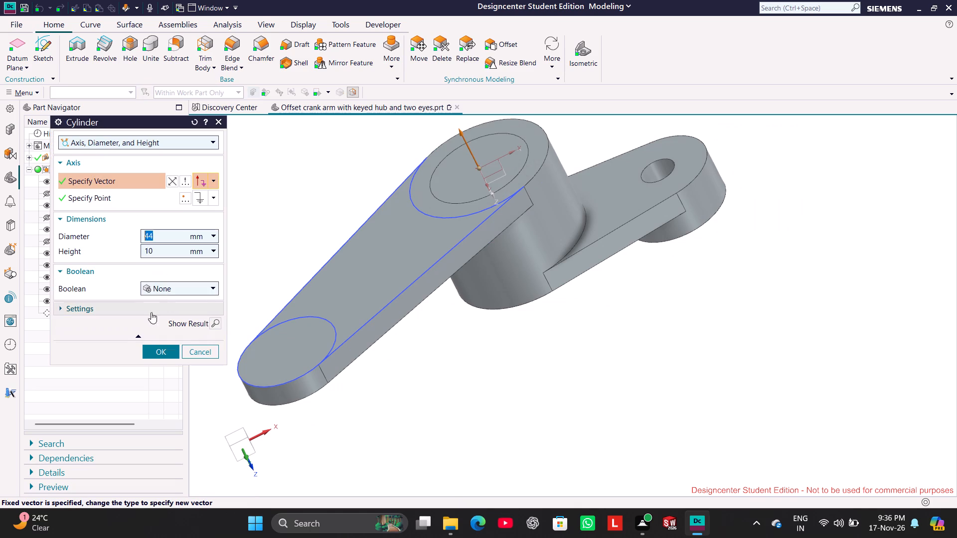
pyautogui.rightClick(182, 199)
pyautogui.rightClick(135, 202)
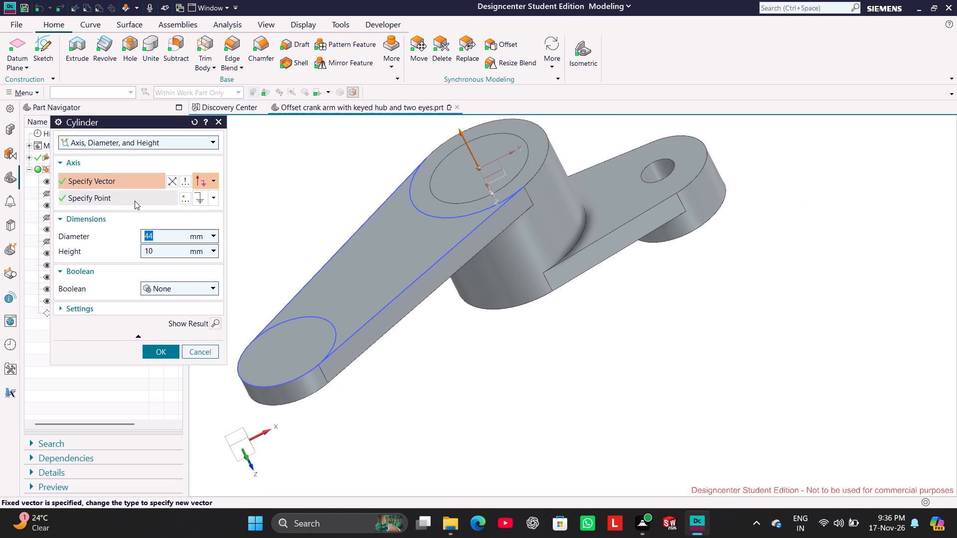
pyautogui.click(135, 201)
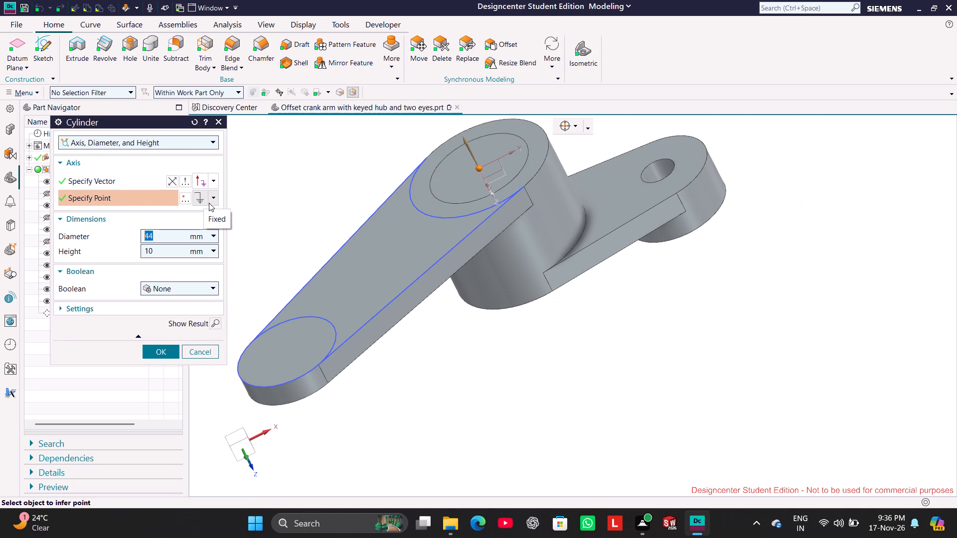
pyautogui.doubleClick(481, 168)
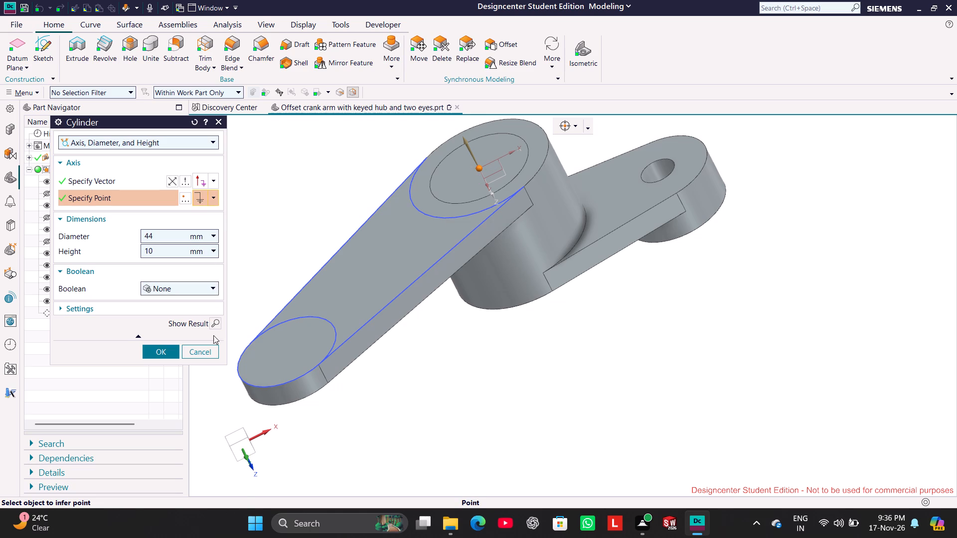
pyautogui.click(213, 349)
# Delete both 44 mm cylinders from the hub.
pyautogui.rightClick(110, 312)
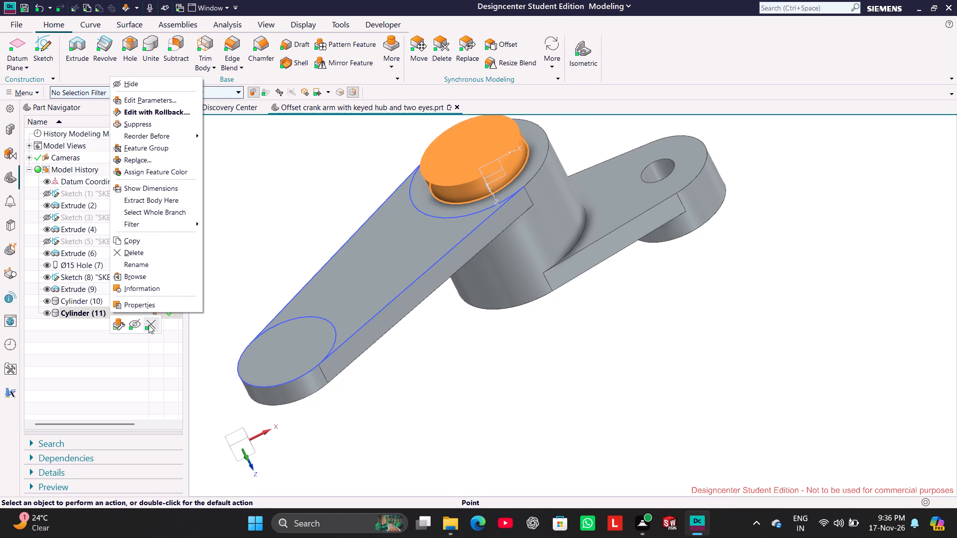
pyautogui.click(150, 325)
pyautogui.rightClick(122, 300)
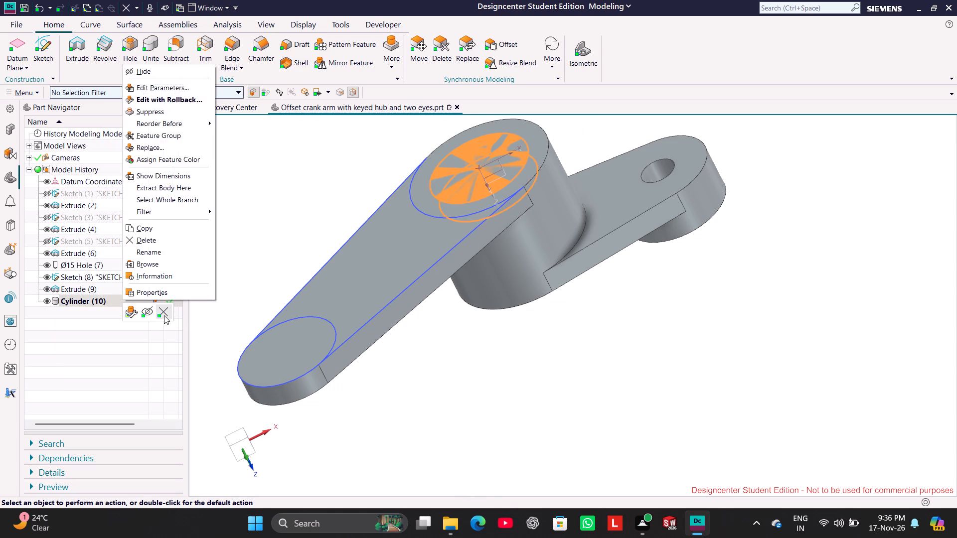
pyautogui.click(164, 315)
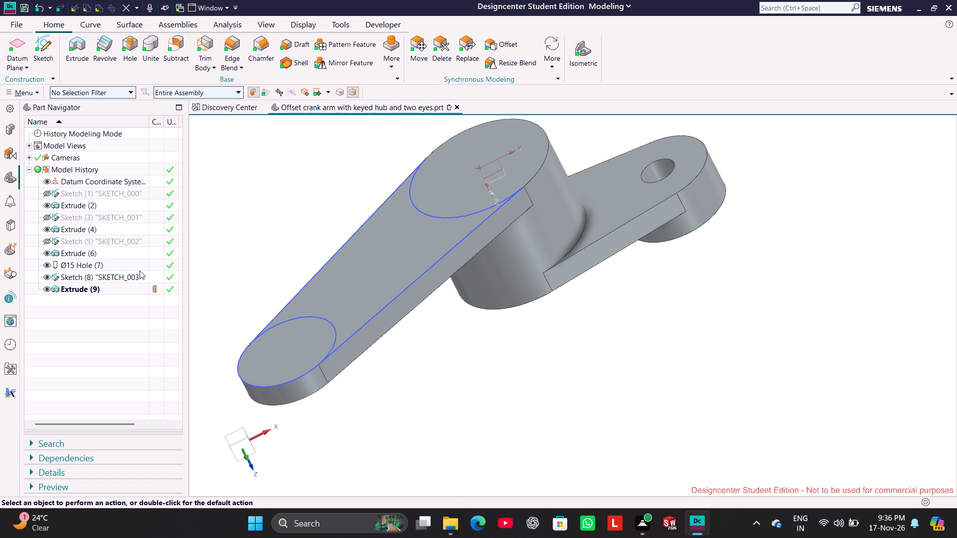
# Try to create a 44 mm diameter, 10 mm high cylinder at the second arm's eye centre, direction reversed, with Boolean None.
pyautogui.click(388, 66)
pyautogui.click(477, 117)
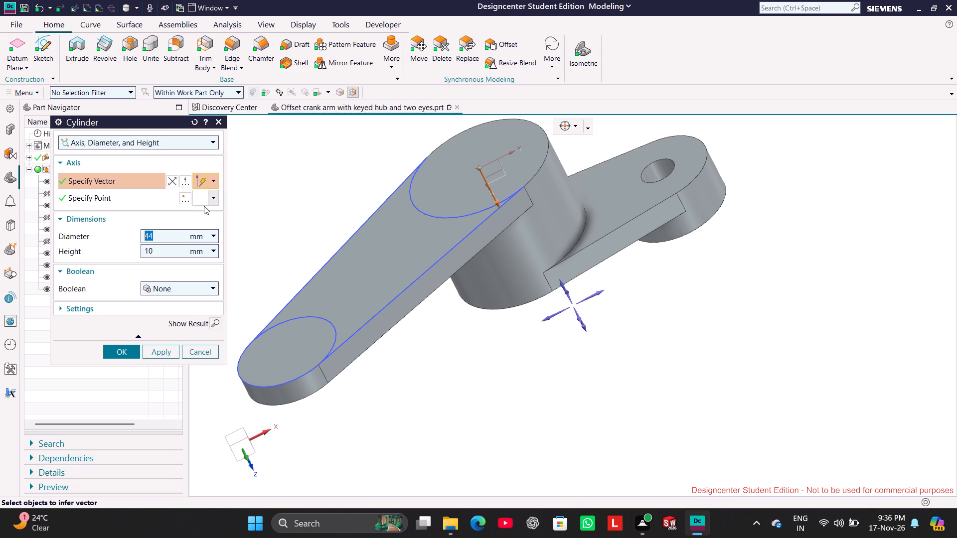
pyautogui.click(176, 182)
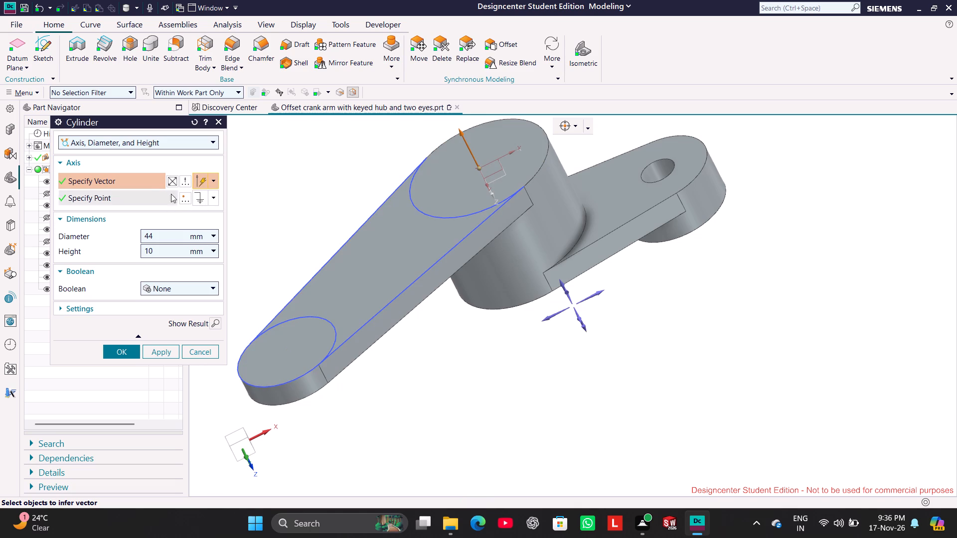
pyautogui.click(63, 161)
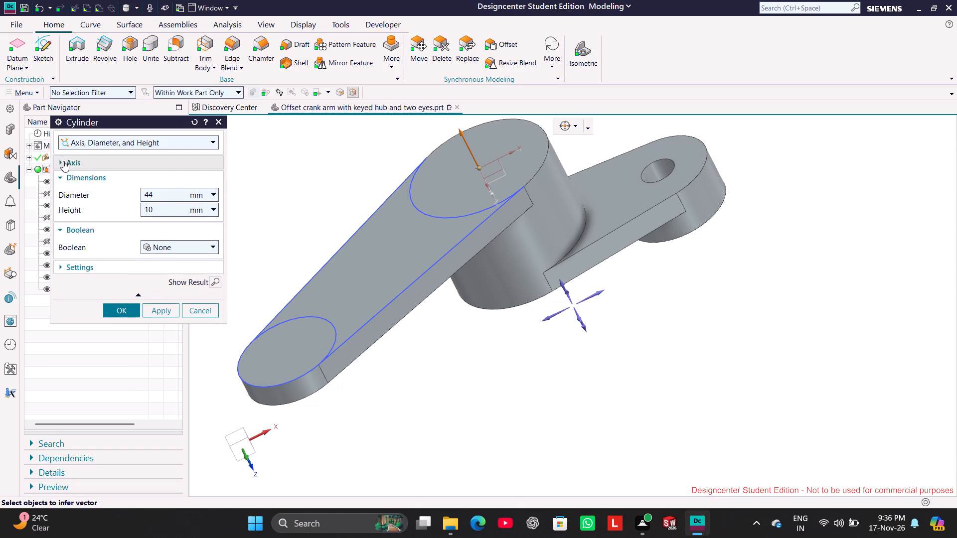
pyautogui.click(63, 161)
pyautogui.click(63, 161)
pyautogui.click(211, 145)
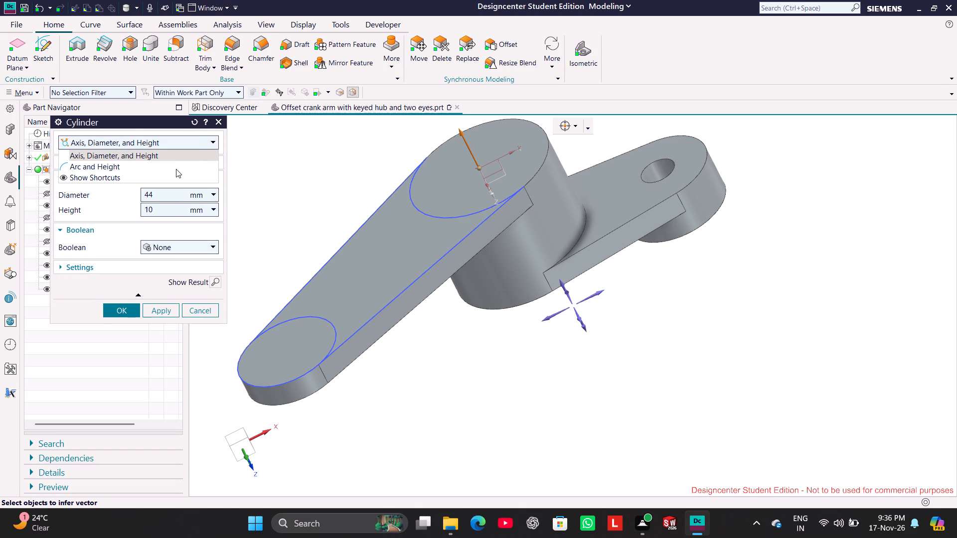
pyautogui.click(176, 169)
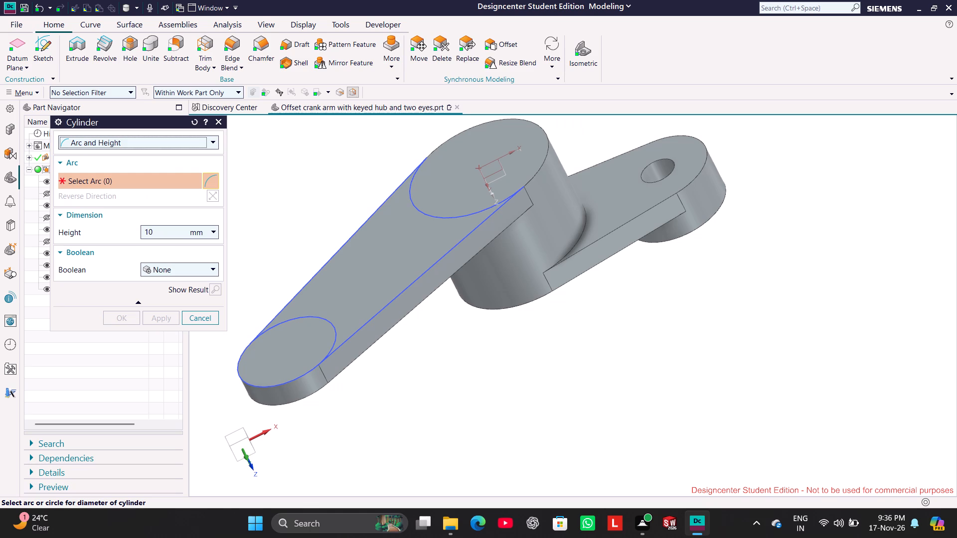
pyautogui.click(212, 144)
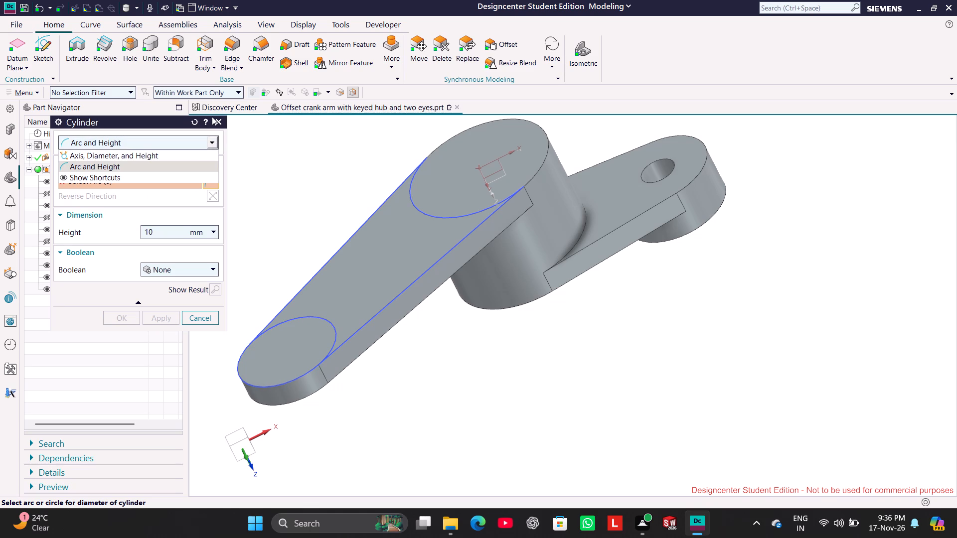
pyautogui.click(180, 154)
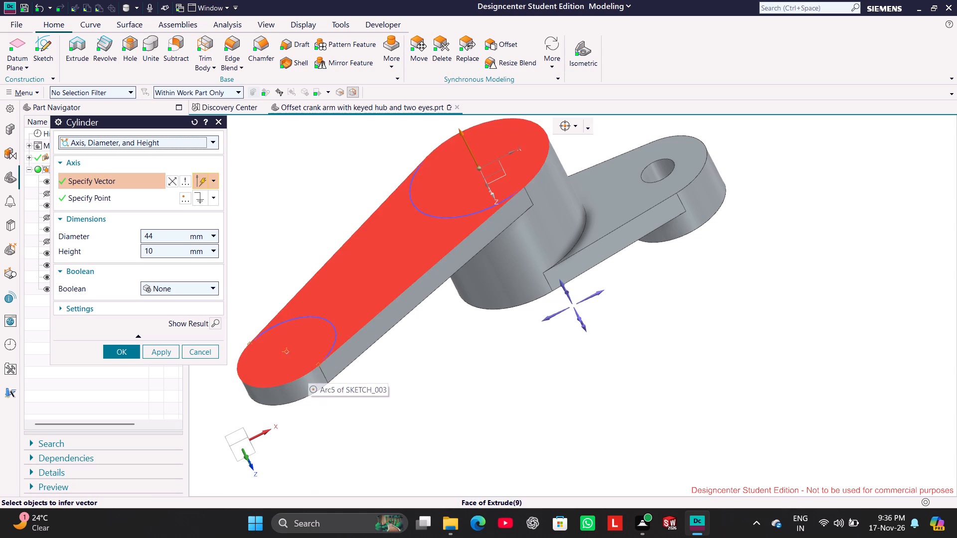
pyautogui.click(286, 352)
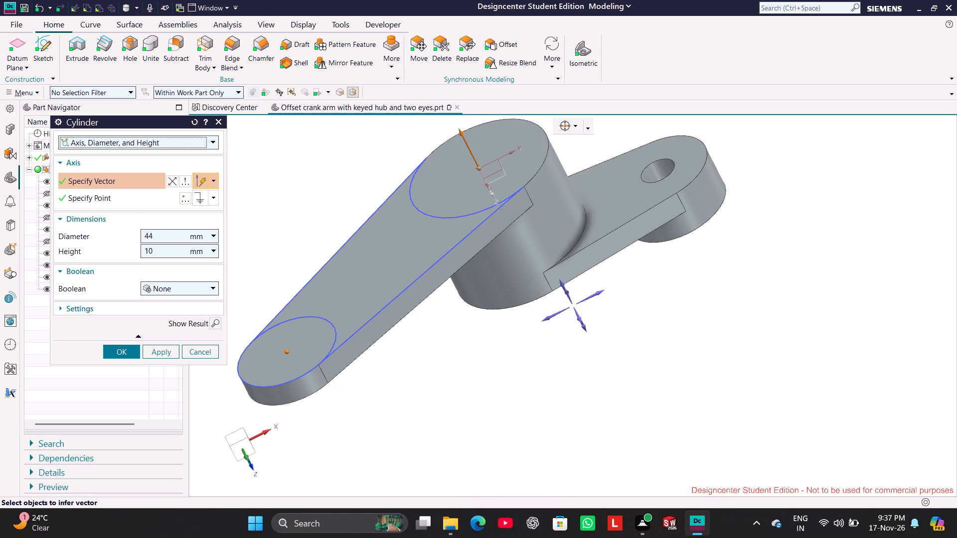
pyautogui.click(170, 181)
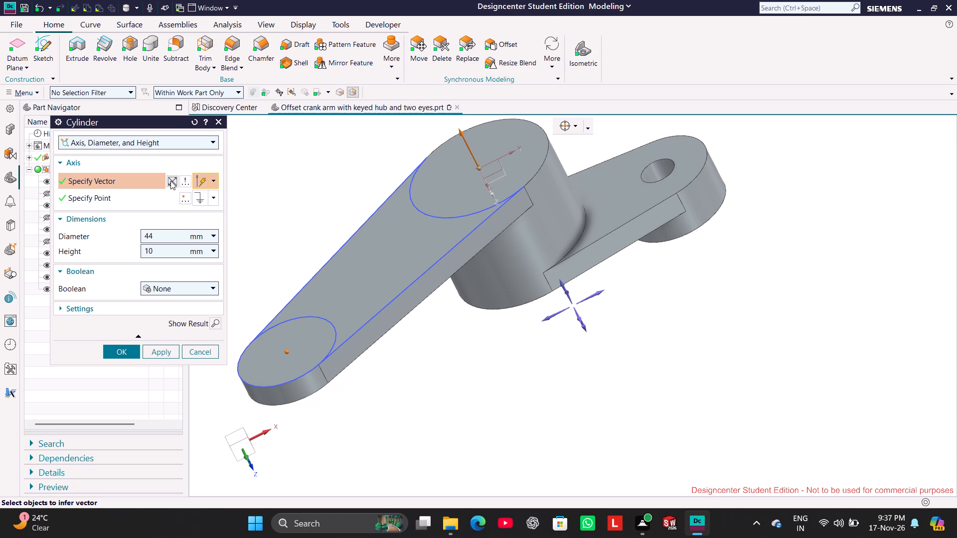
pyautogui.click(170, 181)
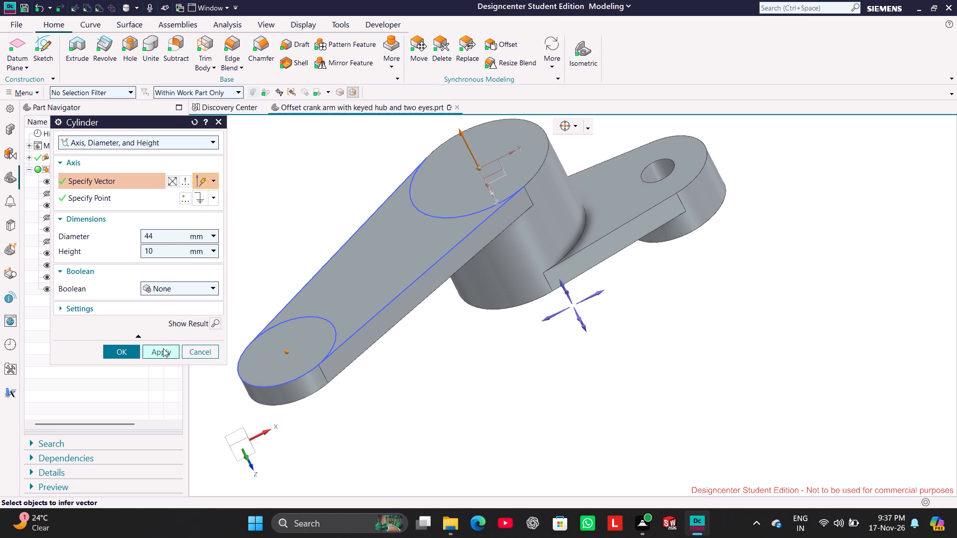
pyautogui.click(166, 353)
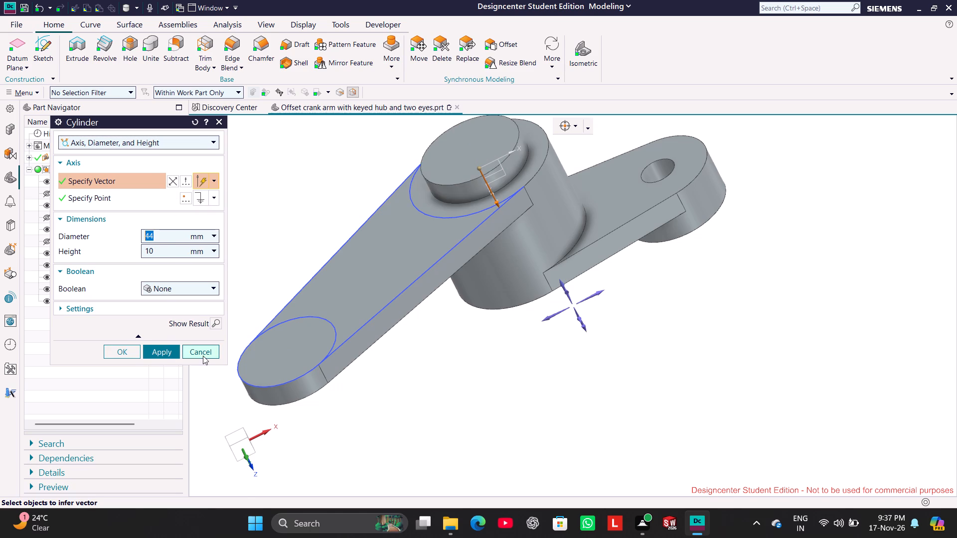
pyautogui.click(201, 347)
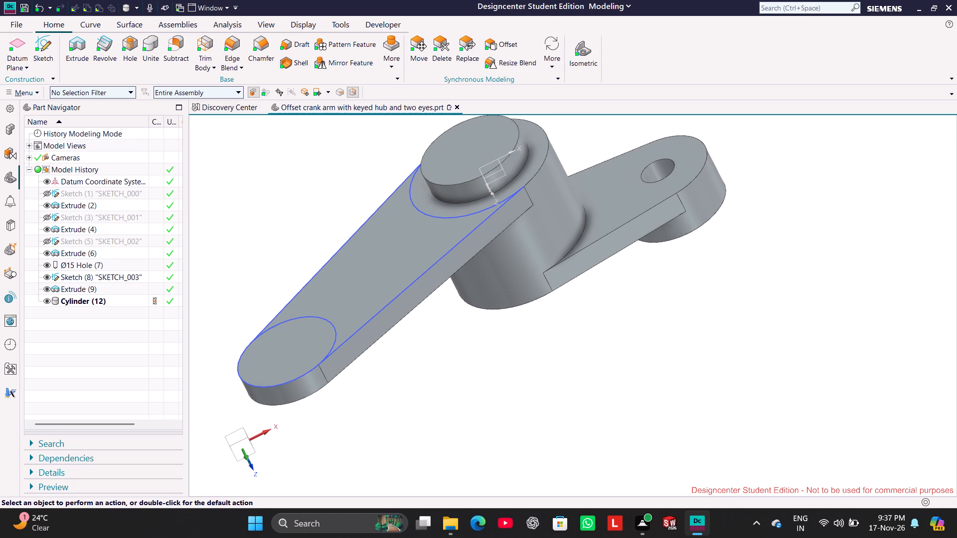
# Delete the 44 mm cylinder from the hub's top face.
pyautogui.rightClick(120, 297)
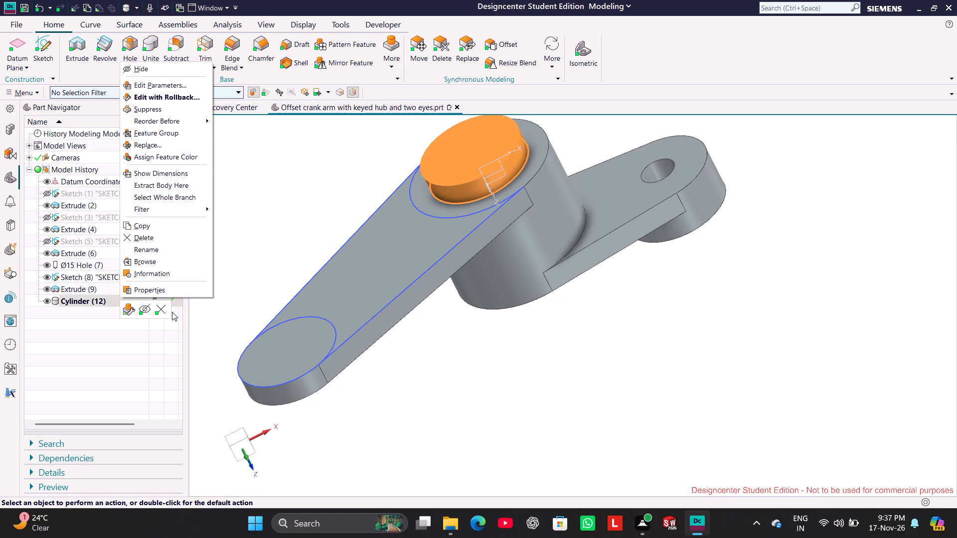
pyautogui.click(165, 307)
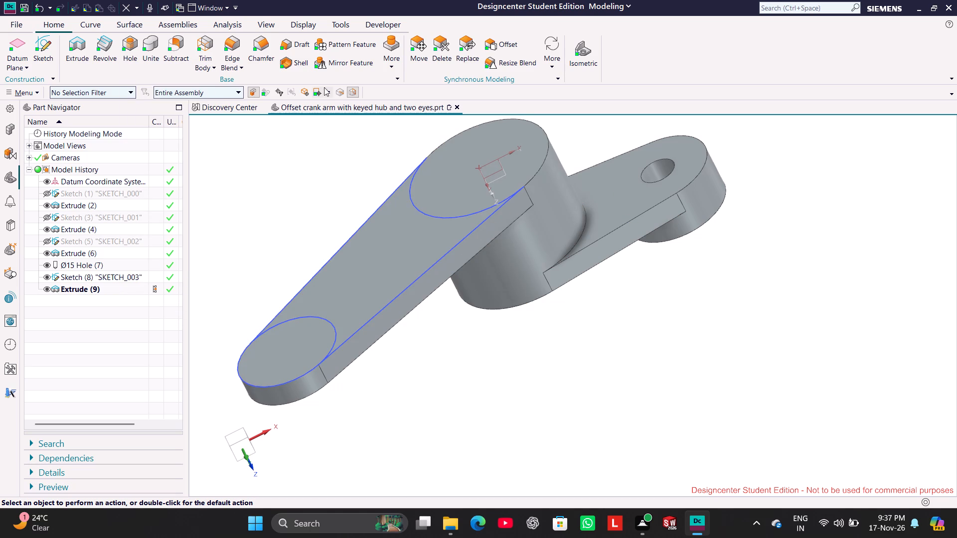
# Create a 10 mm high cylinder from the sketched circle at the second arm's outer end, using Arc and Height with Boolean None.
pyautogui.click(397, 65)
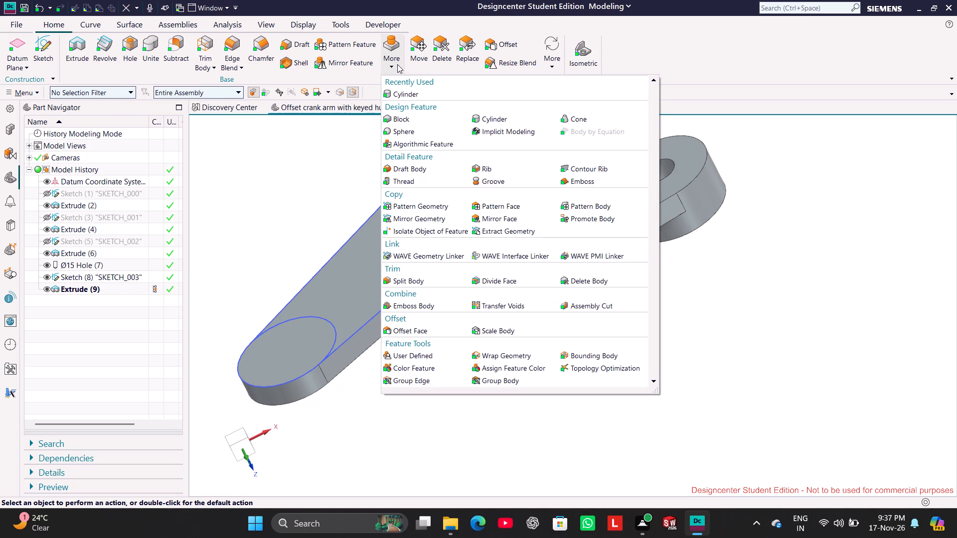
pyautogui.click(421, 92)
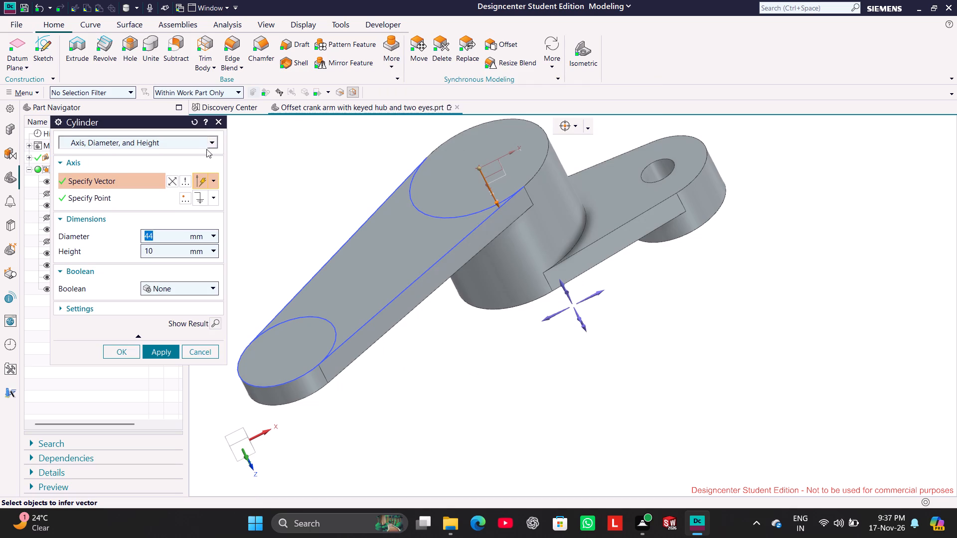
pyautogui.click(208, 140)
pyautogui.click(140, 176)
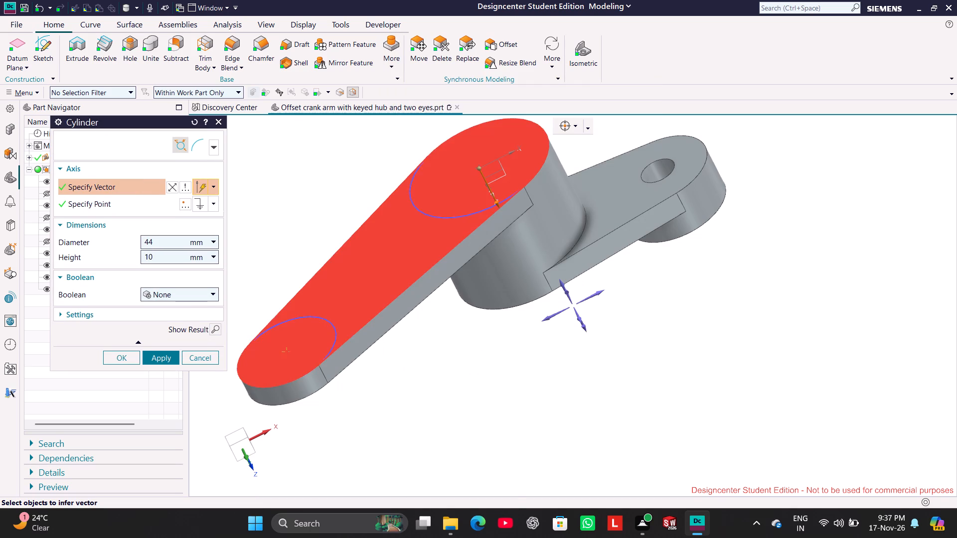
pyautogui.click(285, 352)
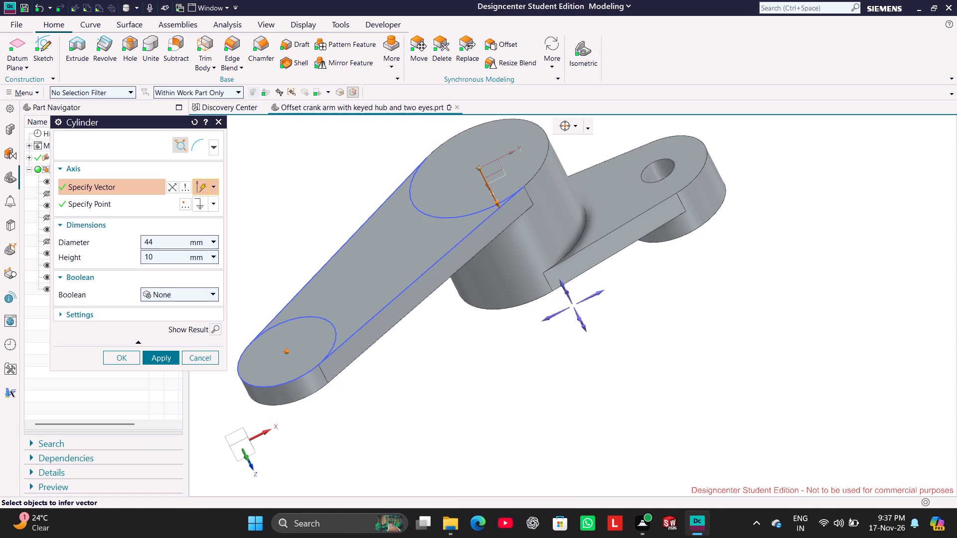
pyautogui.click(214, 149)
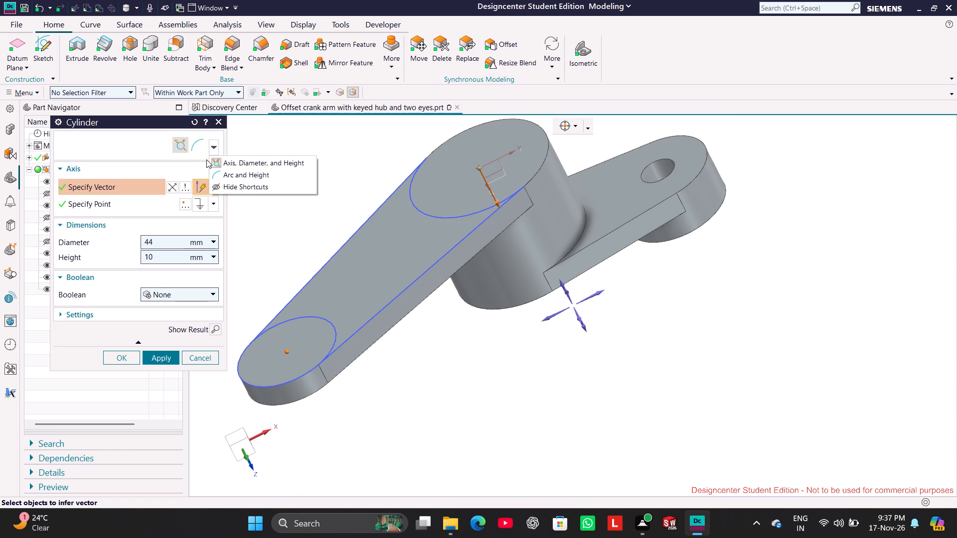
pyautogui.click(232, 186)
pyautogui.click(214, 141)
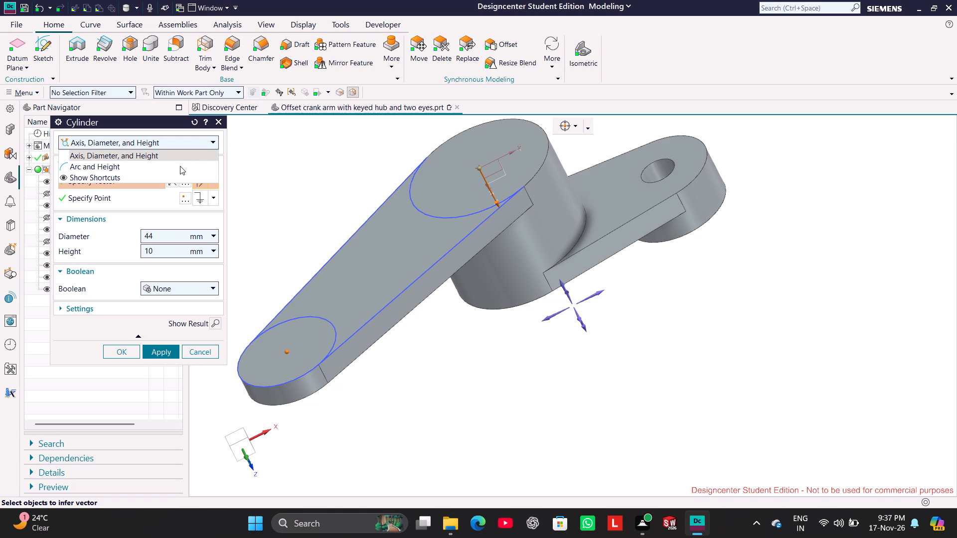
pyautogui.click(180, 166)
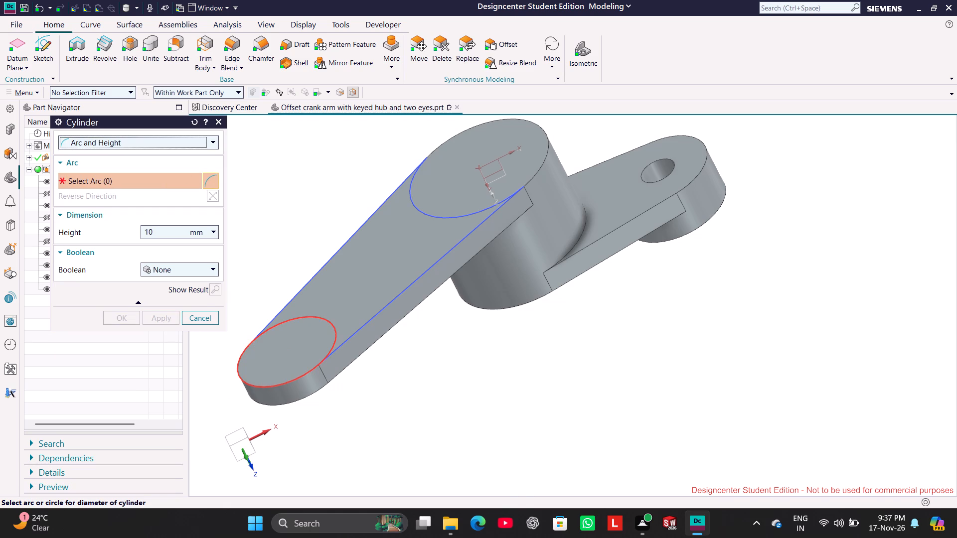
pyautogui.click(332, 326)
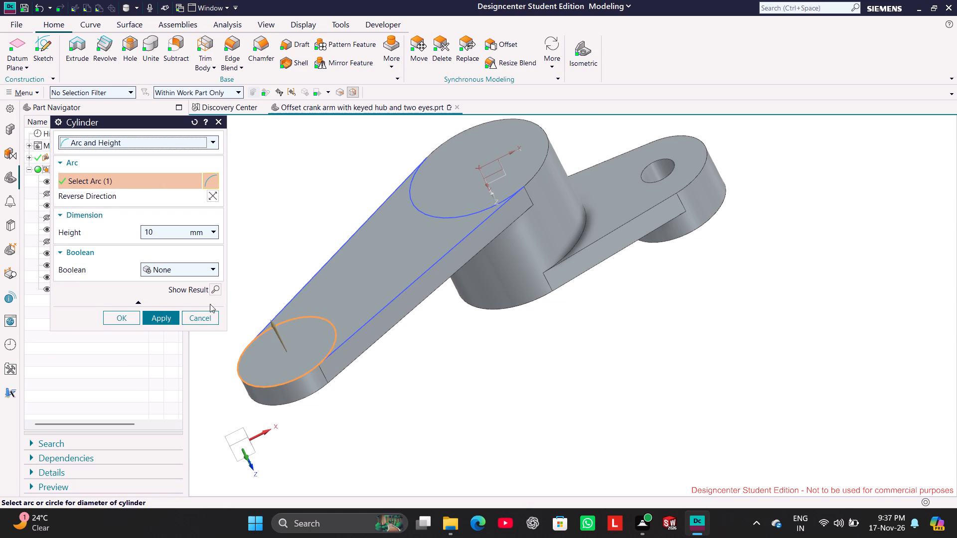
pyautogui.doubleClick(175, 231)
pyautogui.click(174, 319)
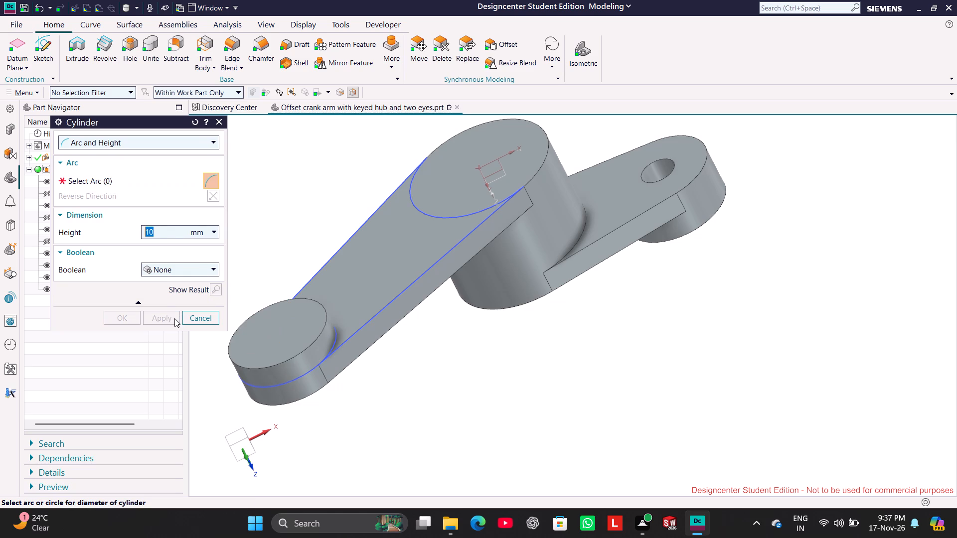
pyautogui.click(189, 315)
pyautogui.click(309, 225)
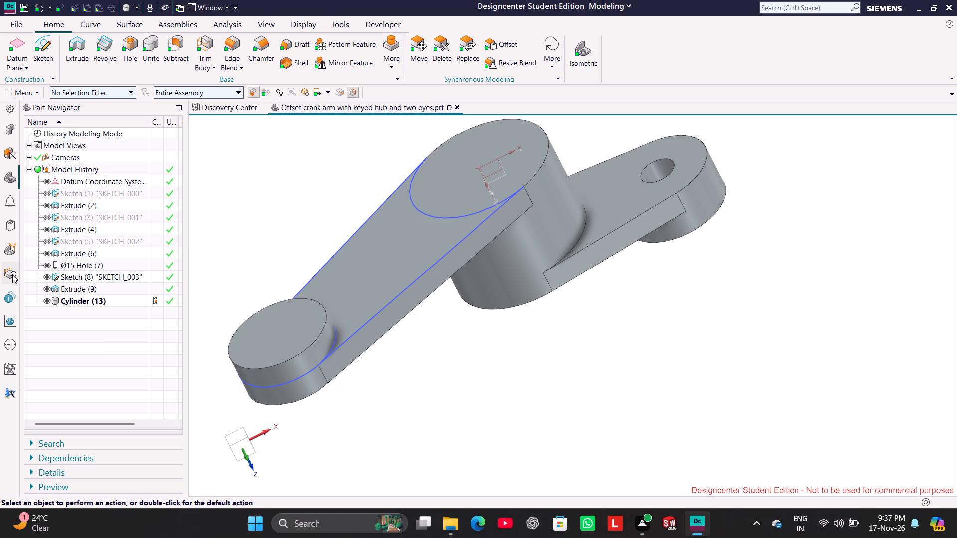
# Hide the second arm's profile sketch, SKETCH_003.
pyautogui.click(44, 277)
pyautogui.click(279, 216)
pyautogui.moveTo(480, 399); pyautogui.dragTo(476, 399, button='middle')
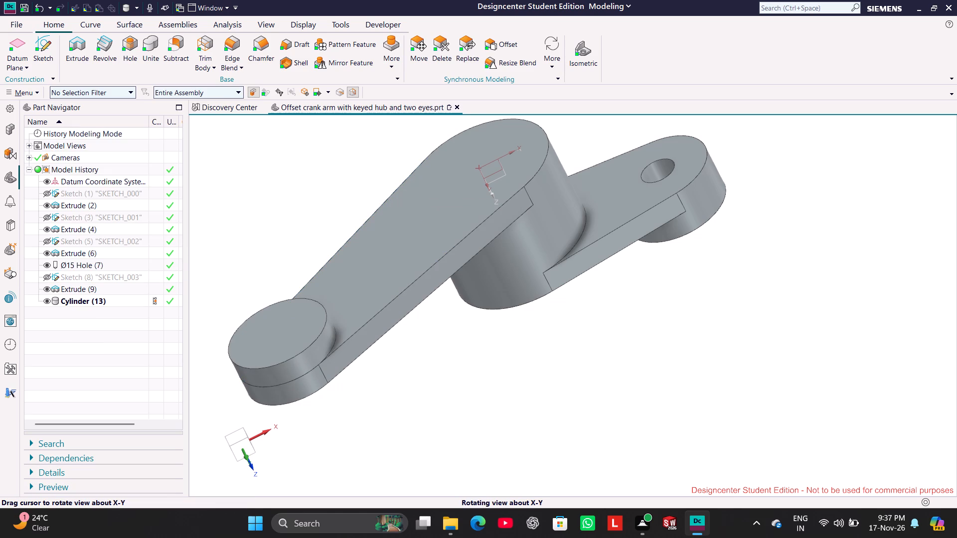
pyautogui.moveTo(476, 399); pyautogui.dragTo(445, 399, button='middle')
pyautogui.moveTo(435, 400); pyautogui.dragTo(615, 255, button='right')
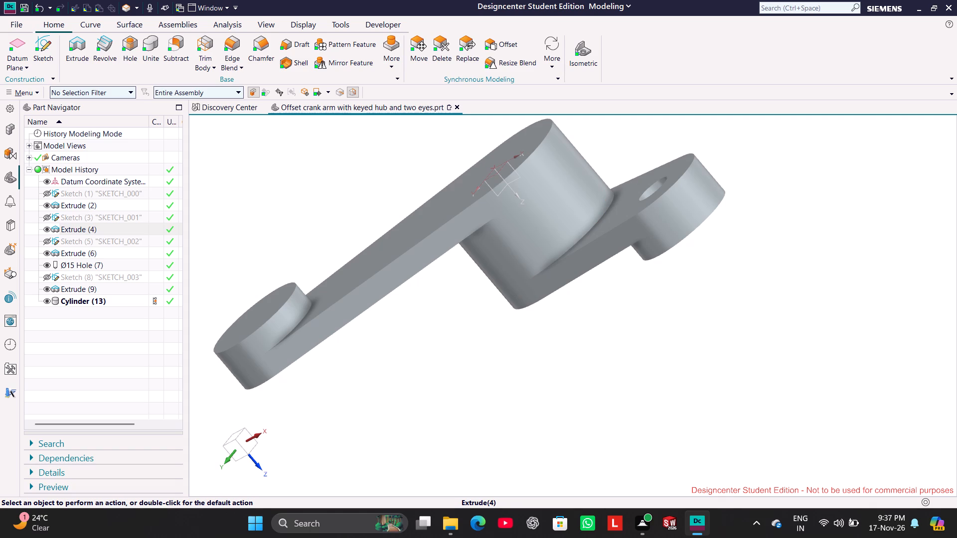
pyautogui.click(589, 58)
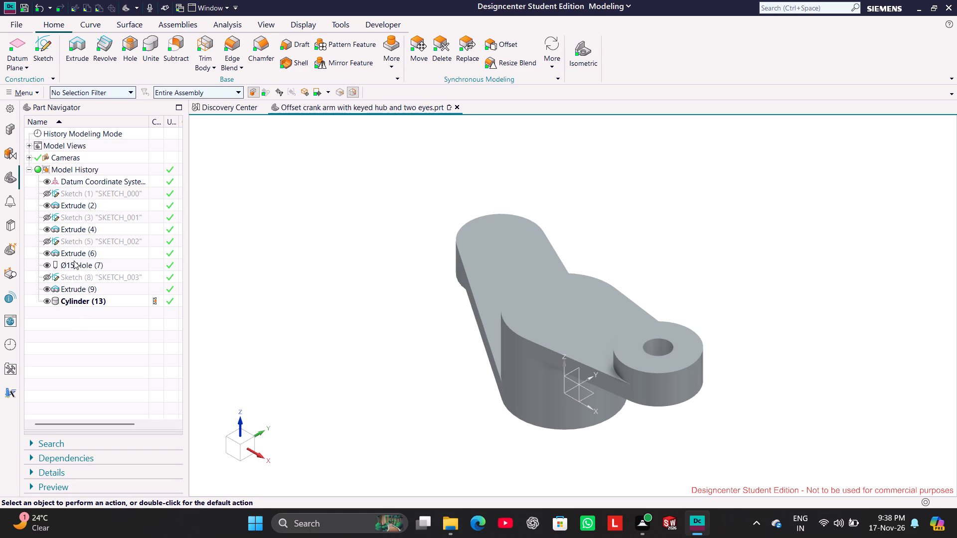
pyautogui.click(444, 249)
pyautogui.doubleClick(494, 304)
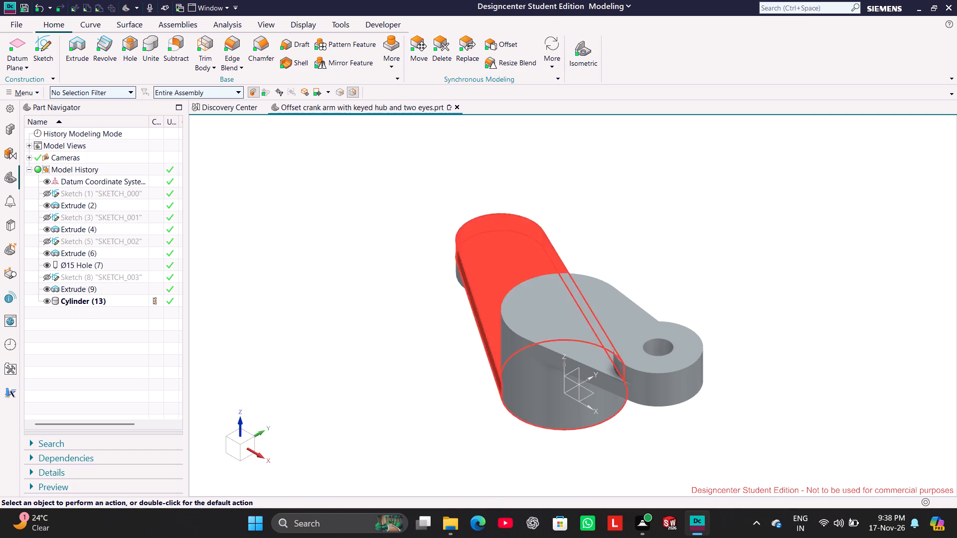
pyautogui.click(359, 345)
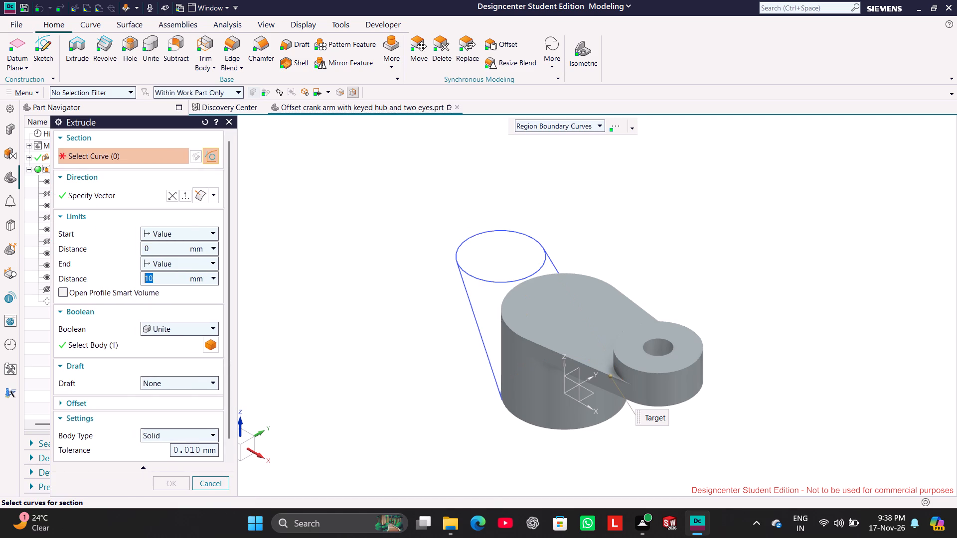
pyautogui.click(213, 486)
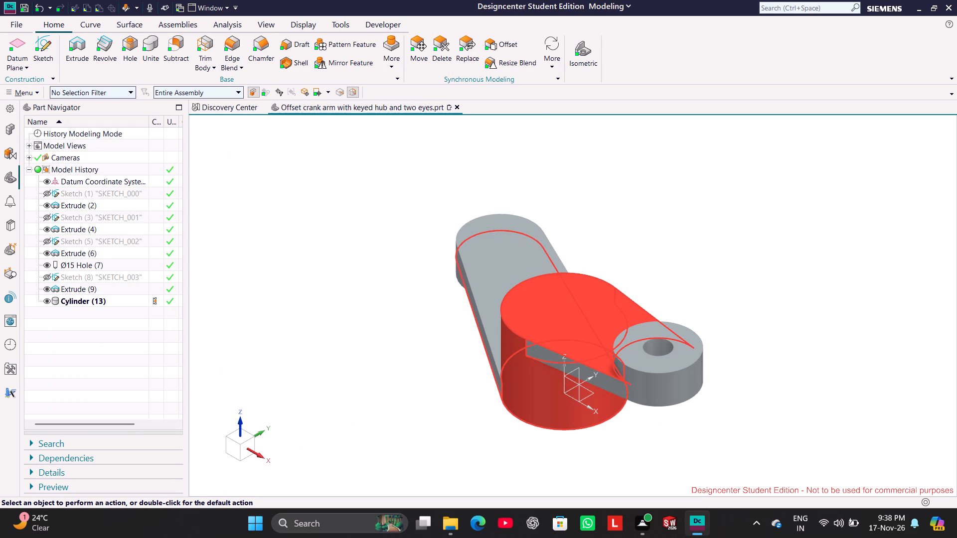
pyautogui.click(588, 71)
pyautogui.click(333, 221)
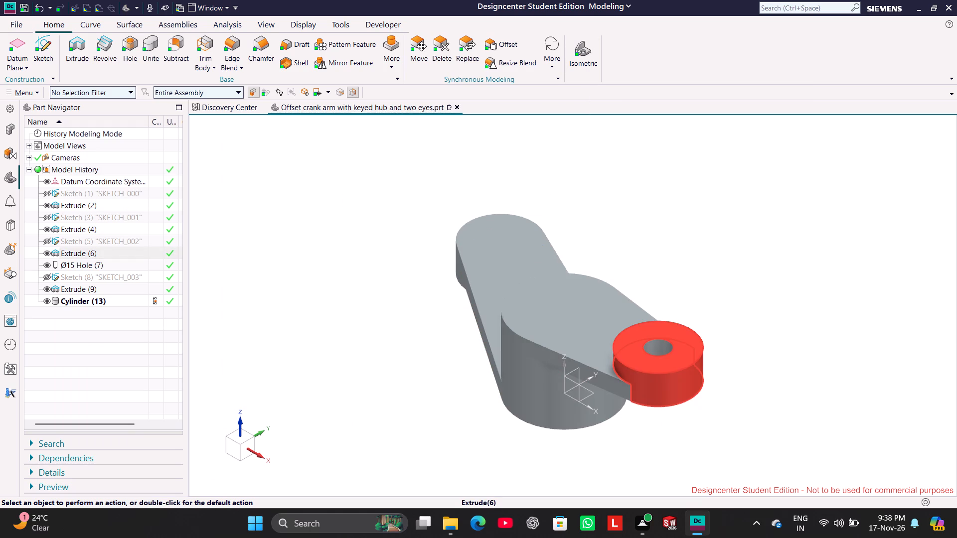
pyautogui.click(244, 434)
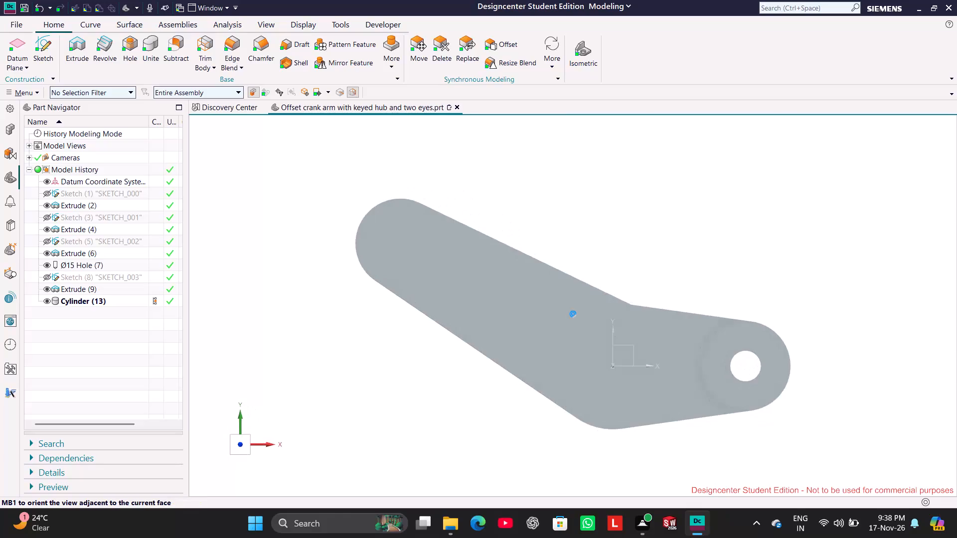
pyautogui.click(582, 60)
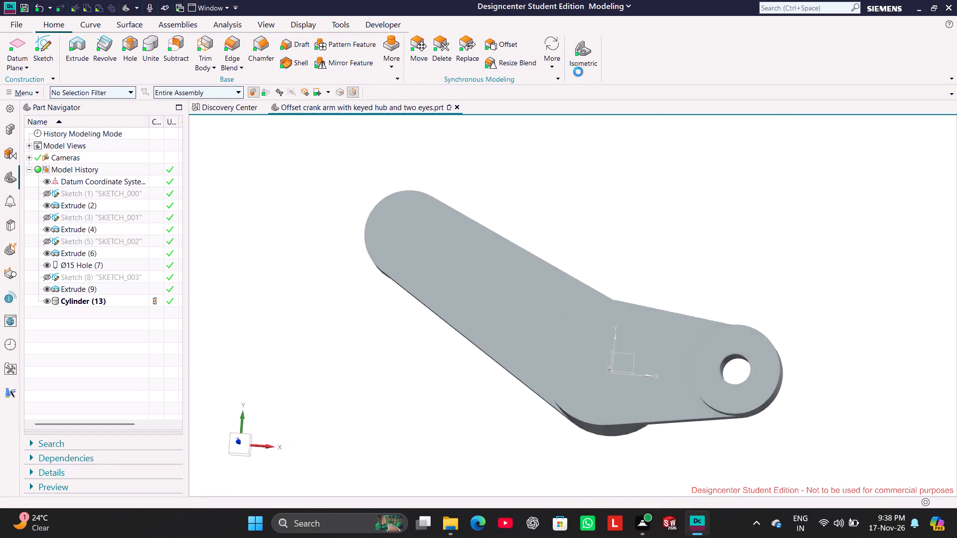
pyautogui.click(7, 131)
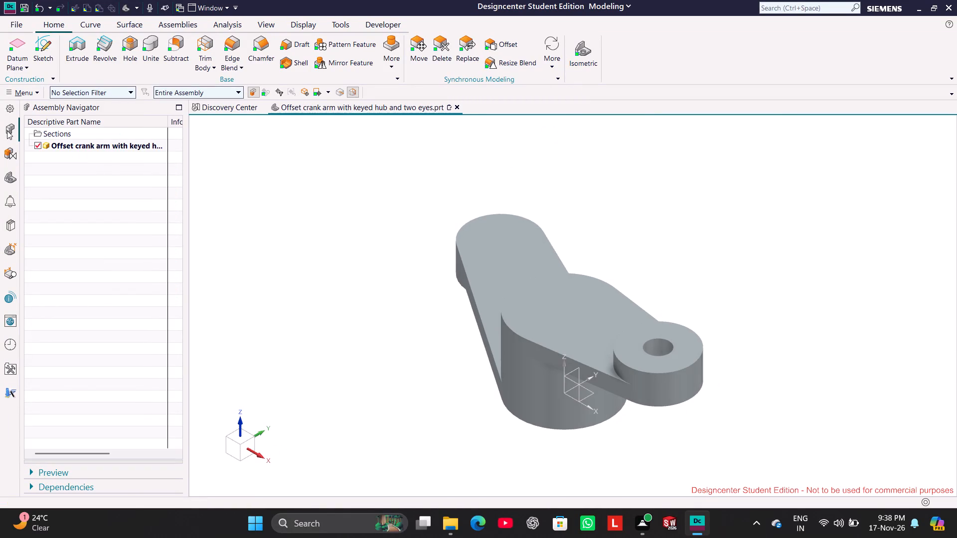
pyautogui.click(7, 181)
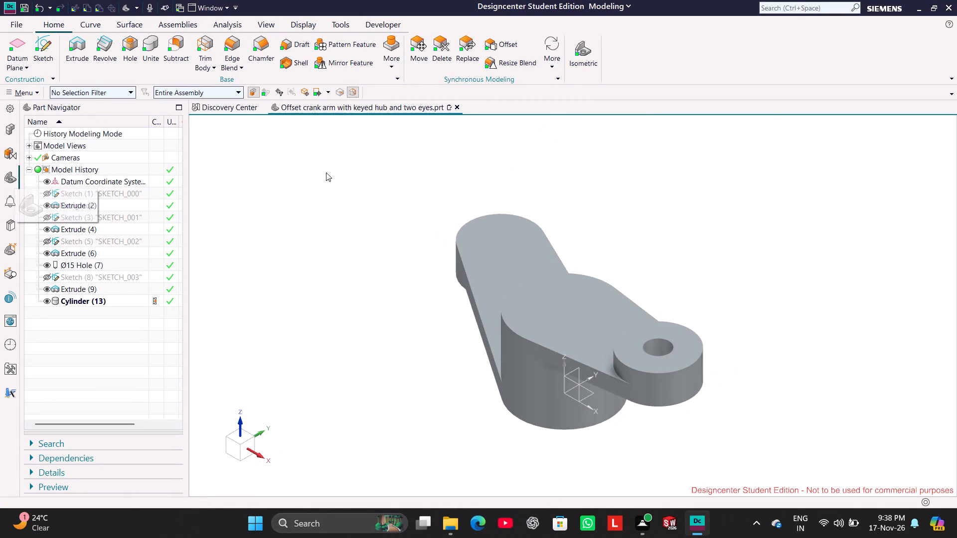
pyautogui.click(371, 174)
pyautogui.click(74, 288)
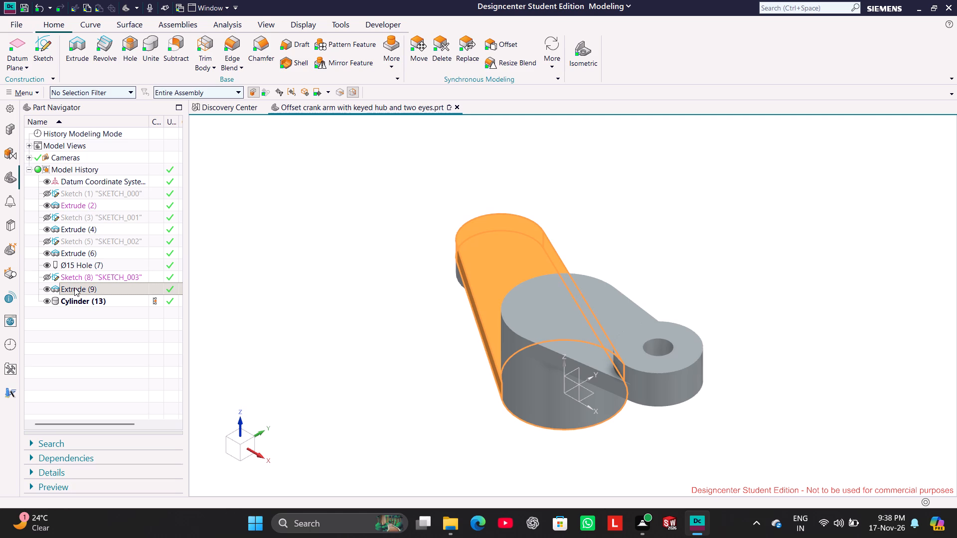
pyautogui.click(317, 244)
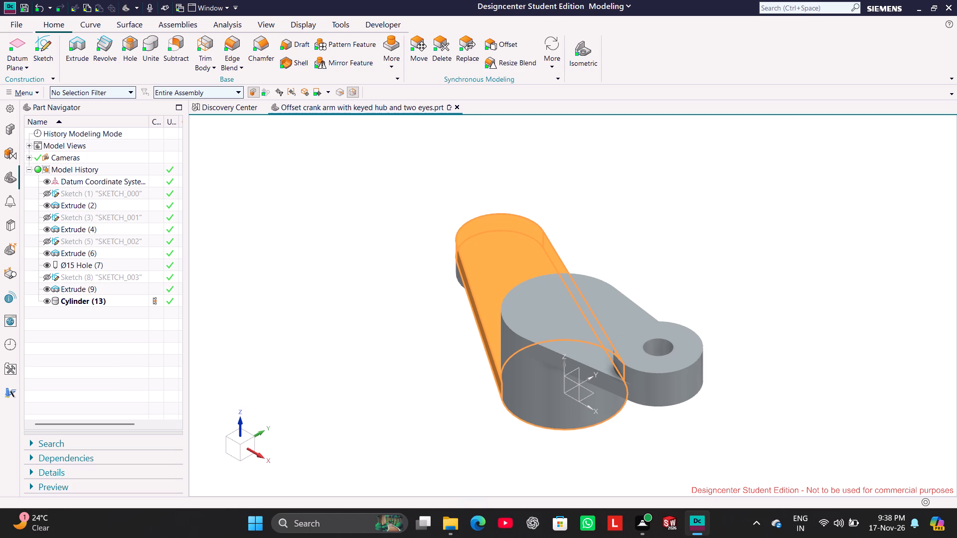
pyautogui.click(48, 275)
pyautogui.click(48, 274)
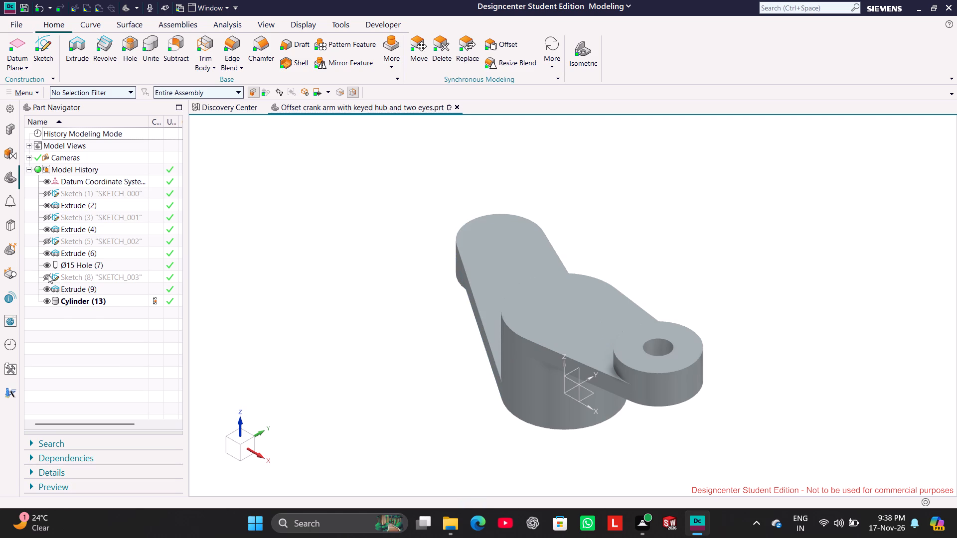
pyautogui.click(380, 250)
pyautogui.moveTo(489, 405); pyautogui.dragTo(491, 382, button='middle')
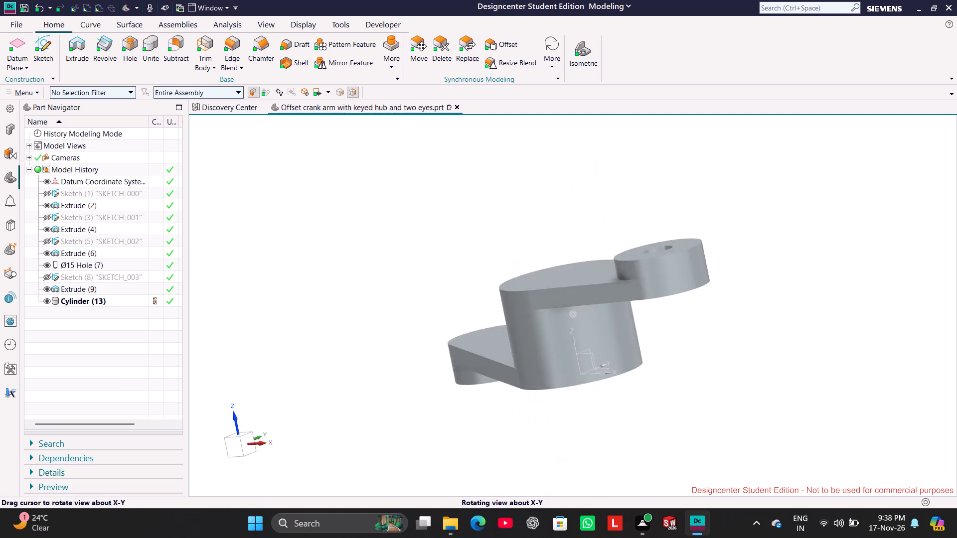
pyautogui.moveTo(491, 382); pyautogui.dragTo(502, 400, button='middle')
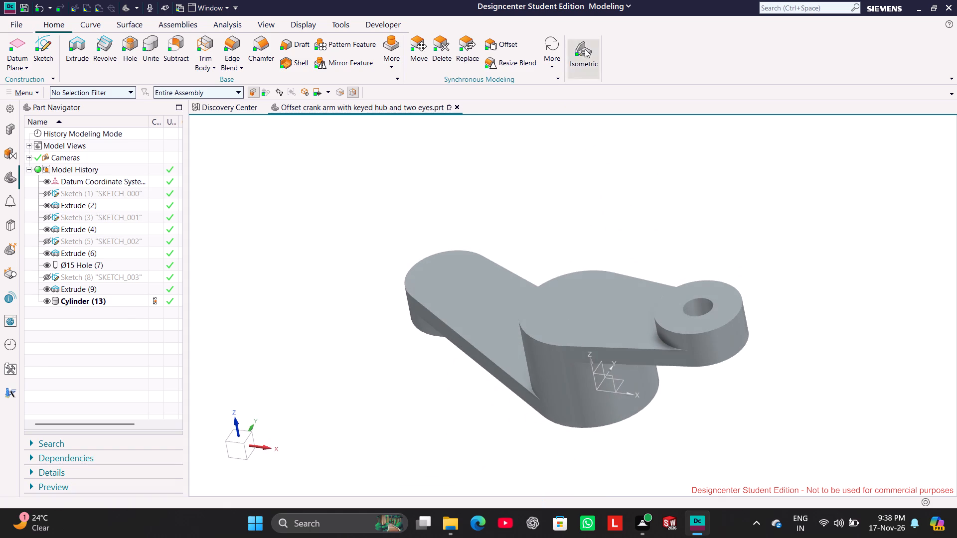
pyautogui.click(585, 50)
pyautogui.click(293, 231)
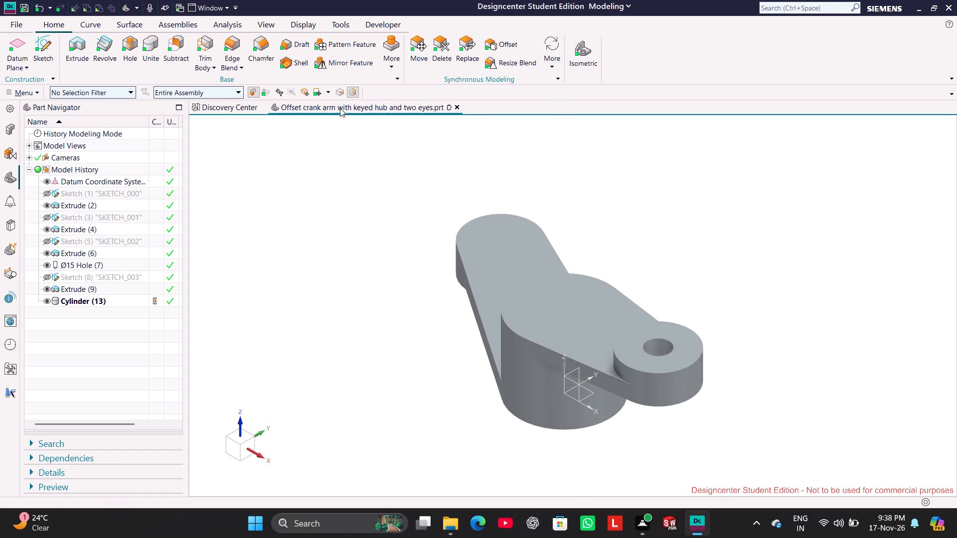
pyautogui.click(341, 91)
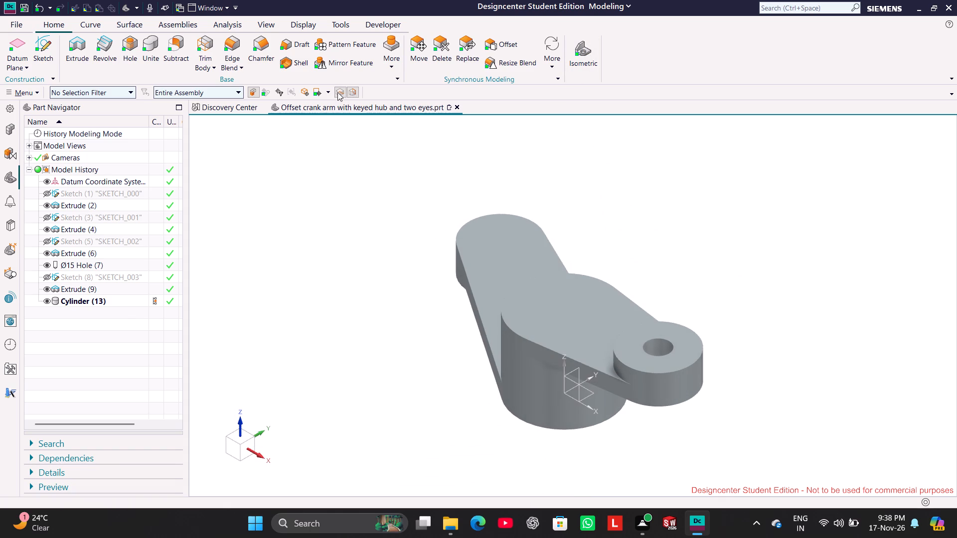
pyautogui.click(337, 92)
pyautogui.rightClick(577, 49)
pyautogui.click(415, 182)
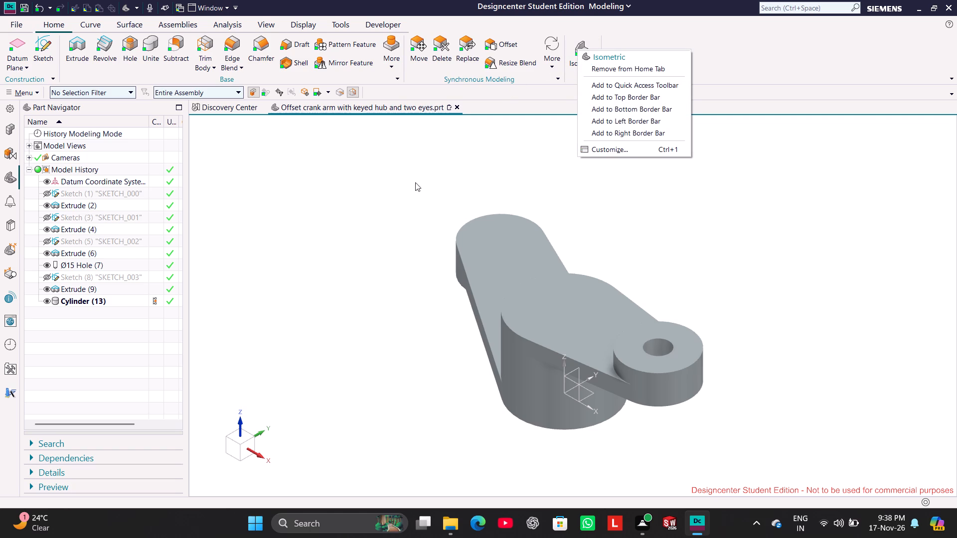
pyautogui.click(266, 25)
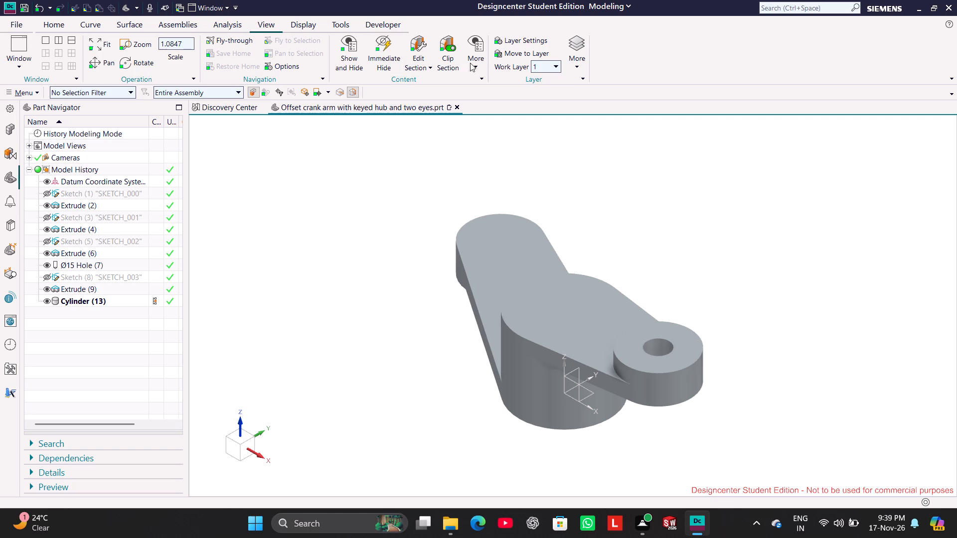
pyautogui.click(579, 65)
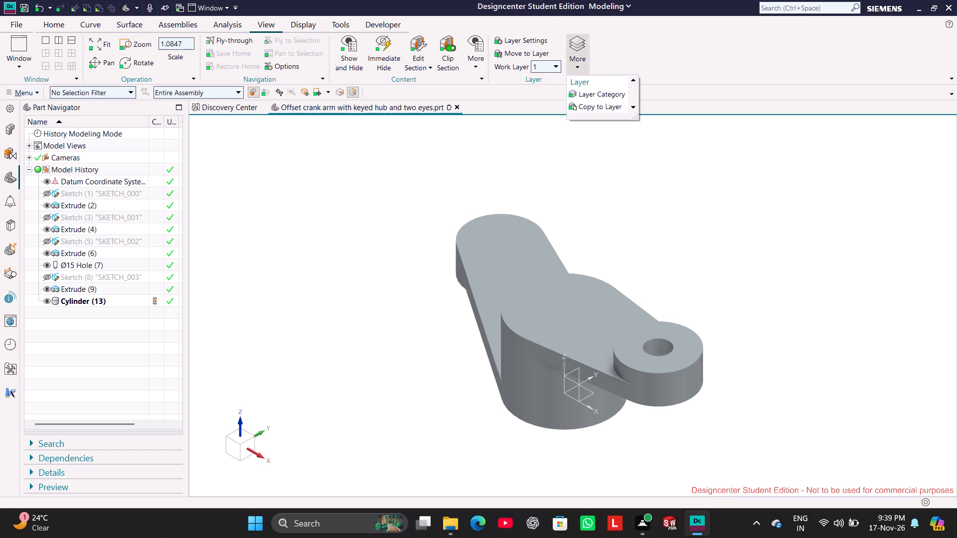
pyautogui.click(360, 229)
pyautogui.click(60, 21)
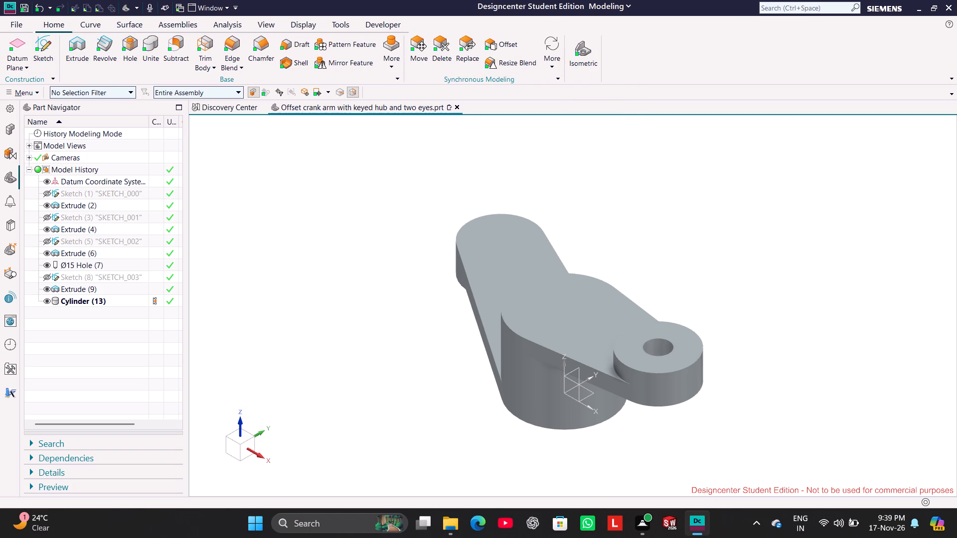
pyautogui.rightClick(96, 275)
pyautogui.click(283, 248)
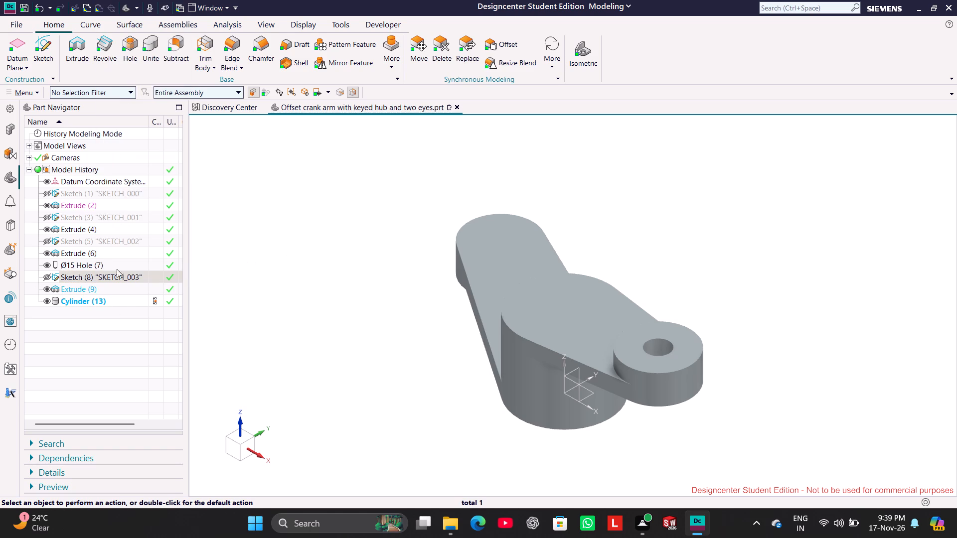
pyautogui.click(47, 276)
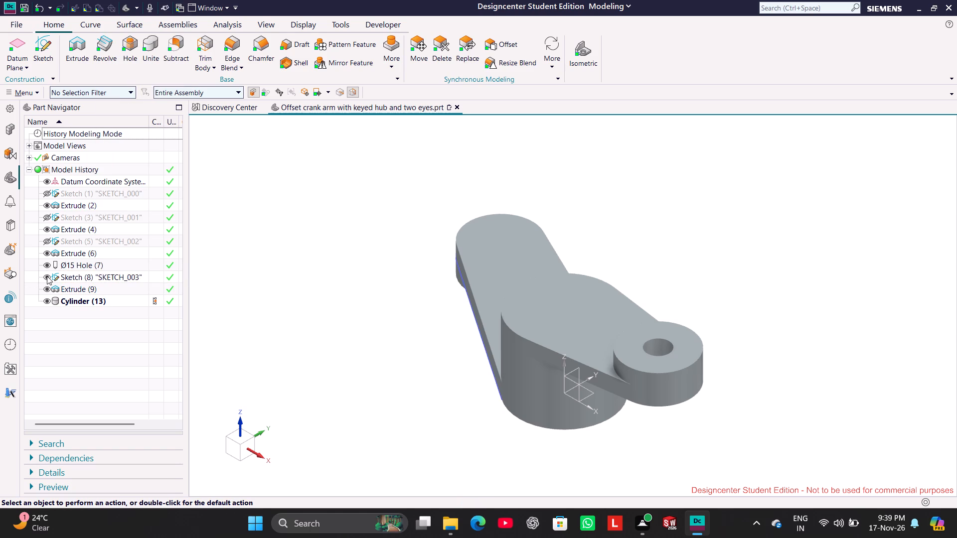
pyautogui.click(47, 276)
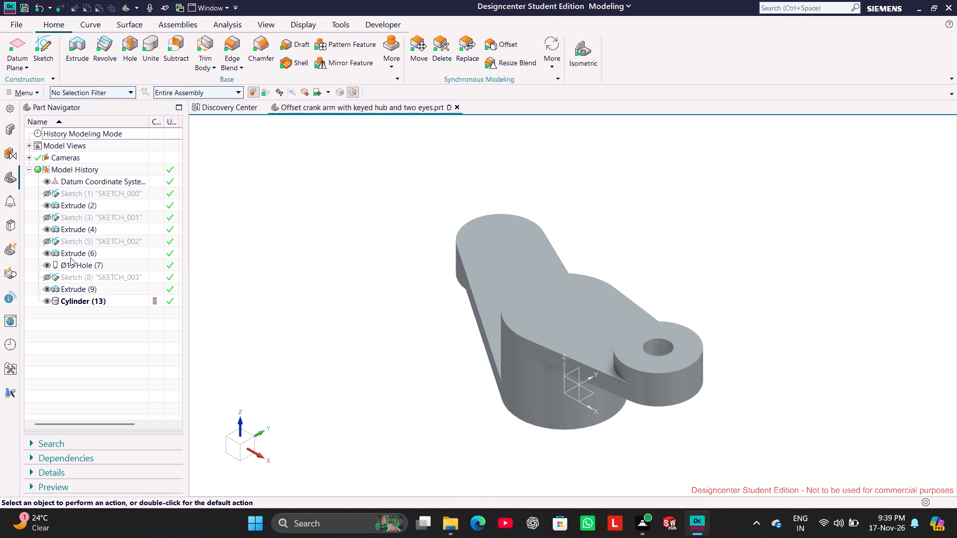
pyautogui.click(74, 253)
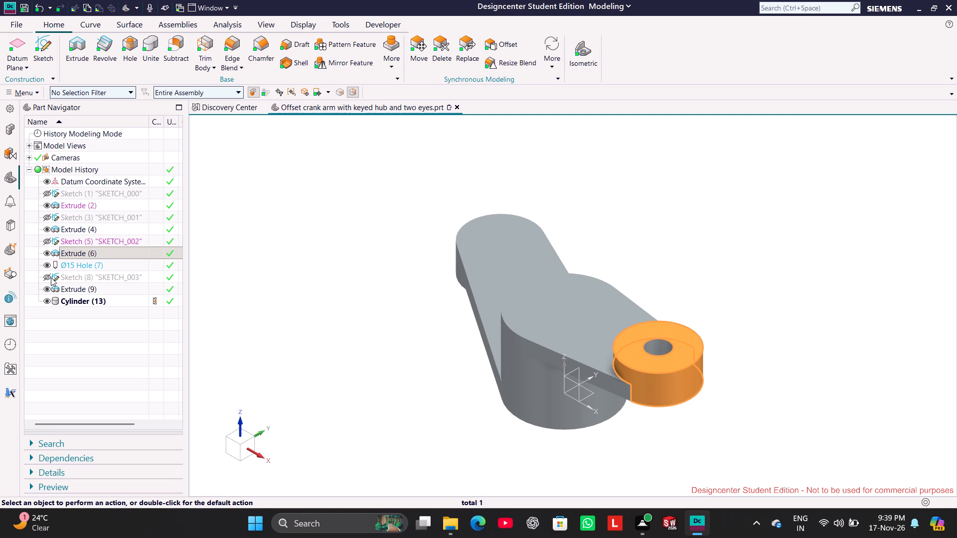
# Show the second arm's profile sketch, SKETCH_003, and open it to review its geometry and dimensions without changing anything.
pyautogui.click(46, 277)
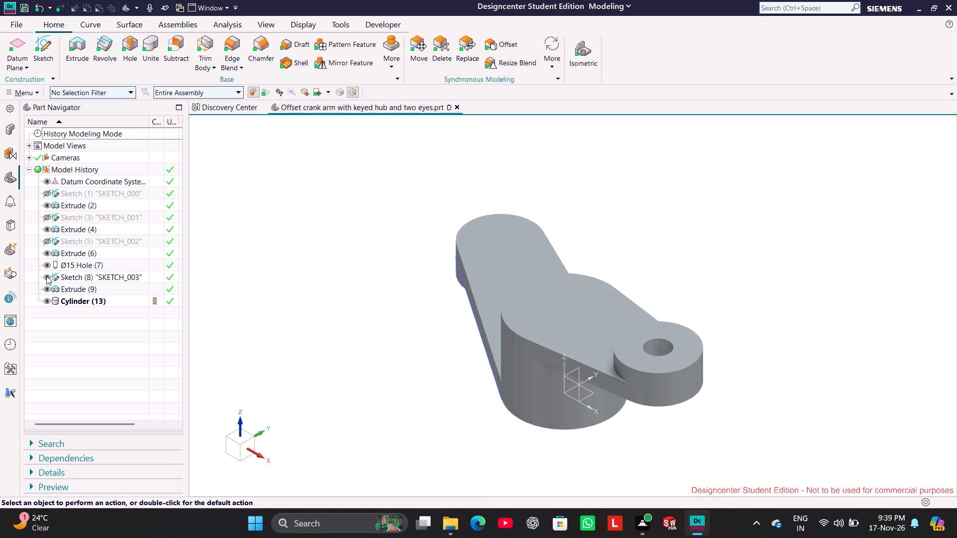
pyautogui.rightClick(73, 272)
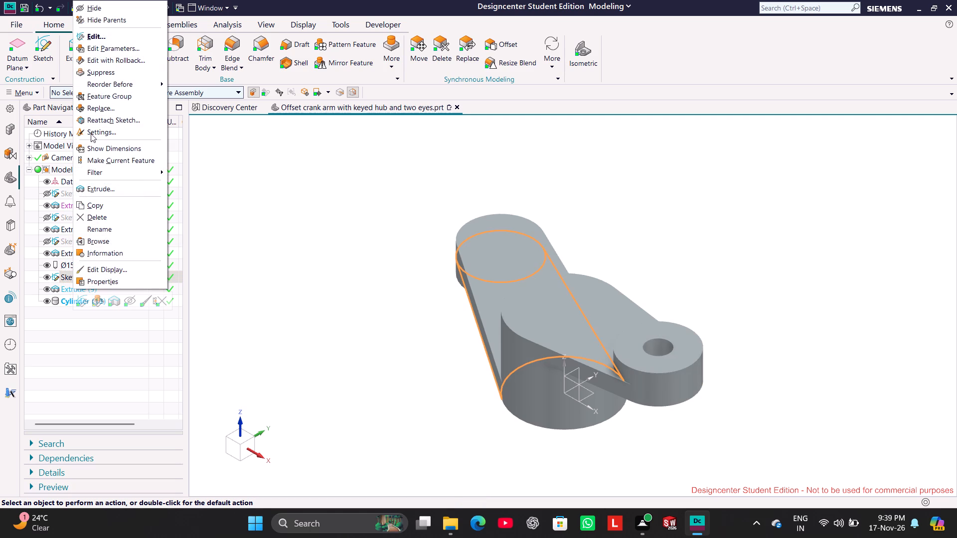
pyautogui.click(92, 35)
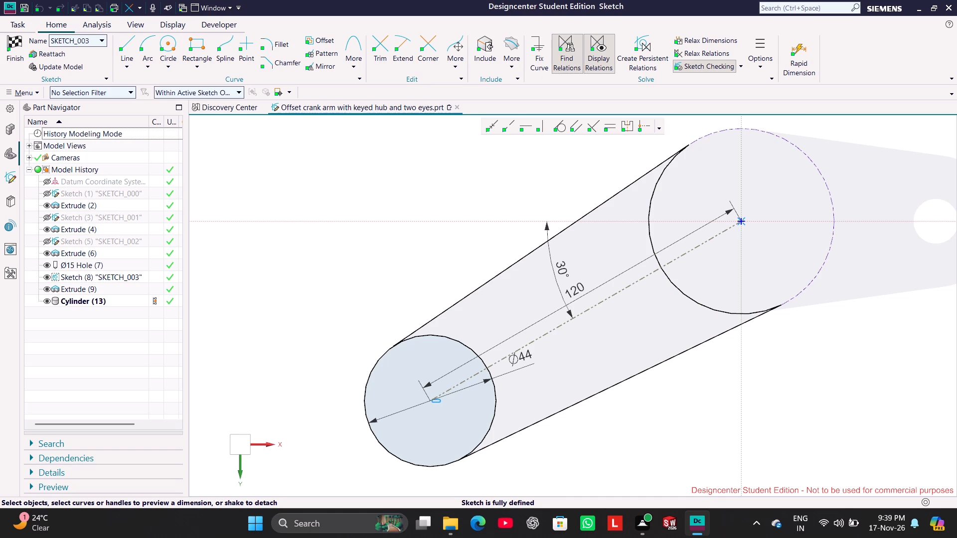
pyautogui.scroll(2, 395, 248)
pyautogui.scroll(-5, 395, 248)
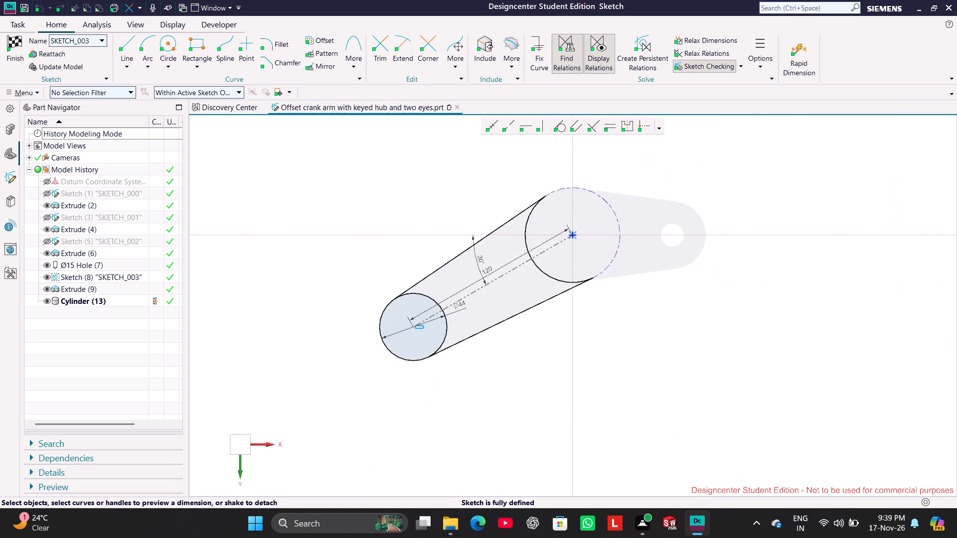
pyautogui.click(14, 49)
pyautogui.click(328, 279)
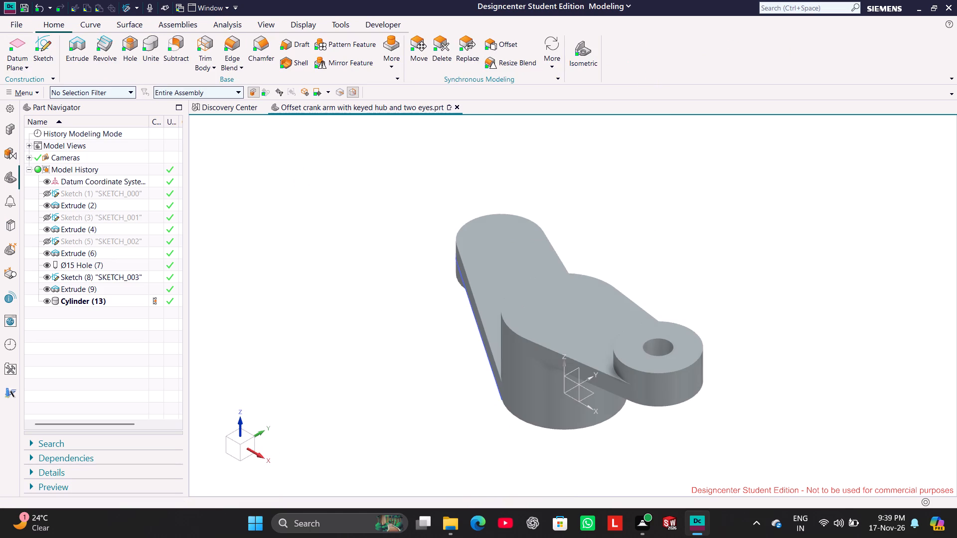
# Inspect the second arm, its eye cylinder and the hub from several sides against SKETCH_003, and hide the sketch.
pyautogui.moveTo(361, 361); pyautogui.dragTo(388, 270, button='middle')
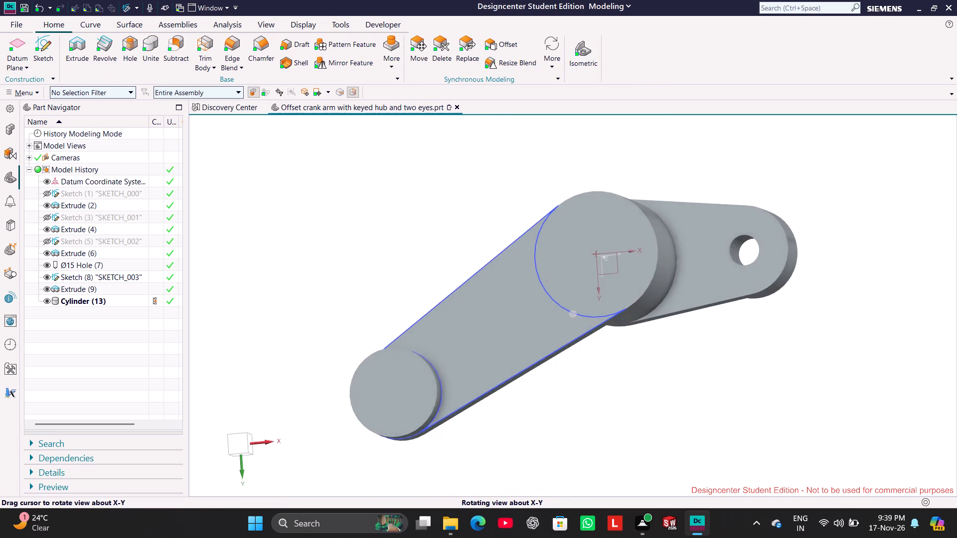
pyautogui.moveTo(388, 270); pyautogui.dragTo(400, 272, button='middle')
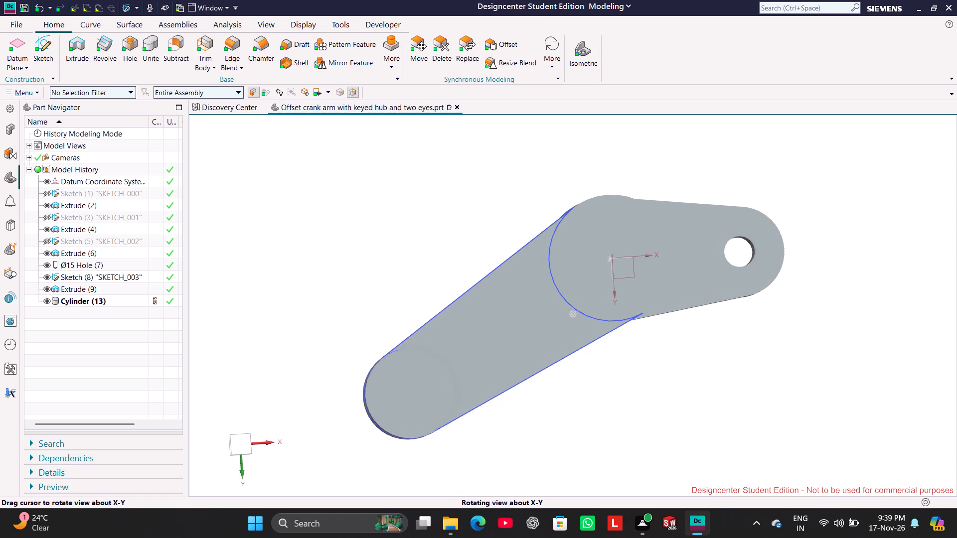
pyautogui.moveTo(400, 272); pyautogui.dragTo(367, 361, button='middle')
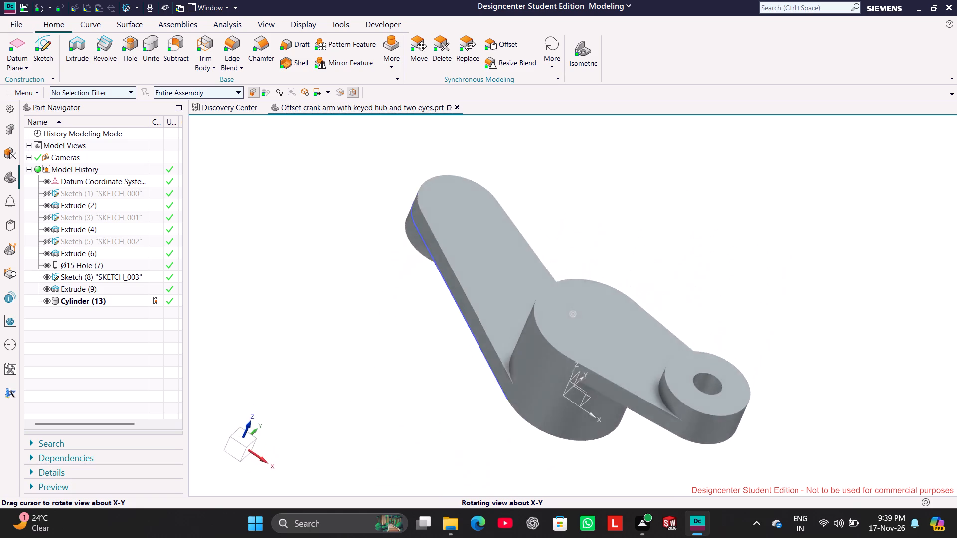
pyautogui.moveTo(367, 361); pyautogui.dragTo(388, 270, button='middle')
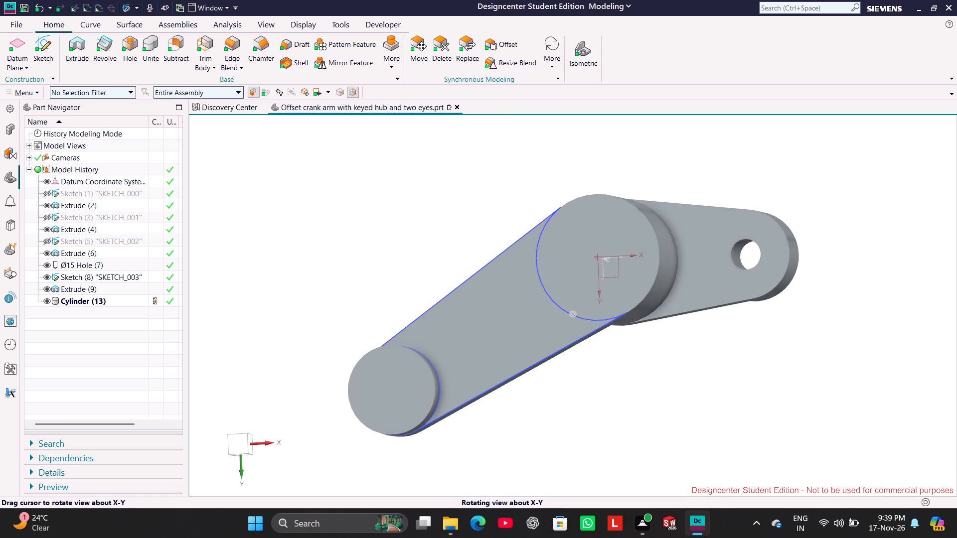
pyautogui.moveTo(388, 270); pyautogui.dragTo(361, 296, button='middle')
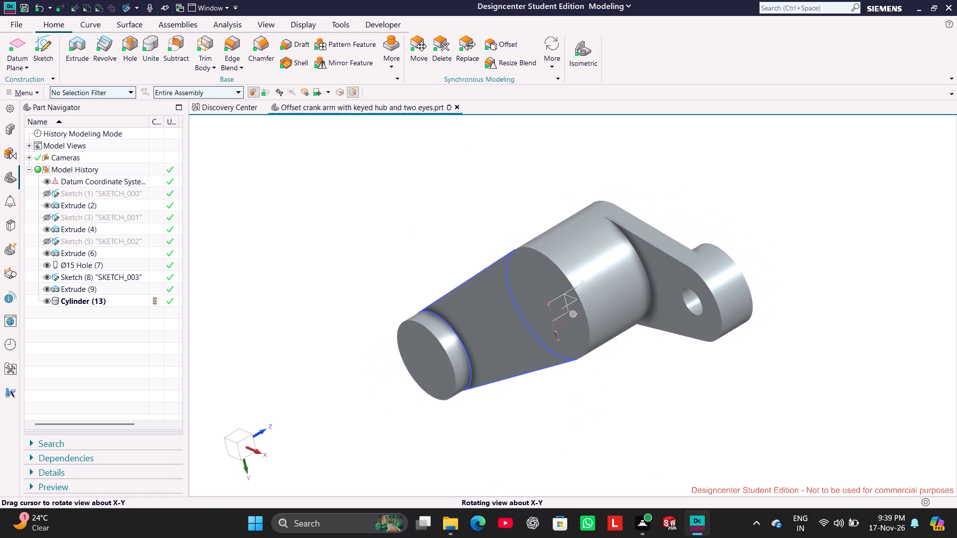
pyautogui.moveTo(361, 296); pyautogui.dragTo(360, 296, button='middle')
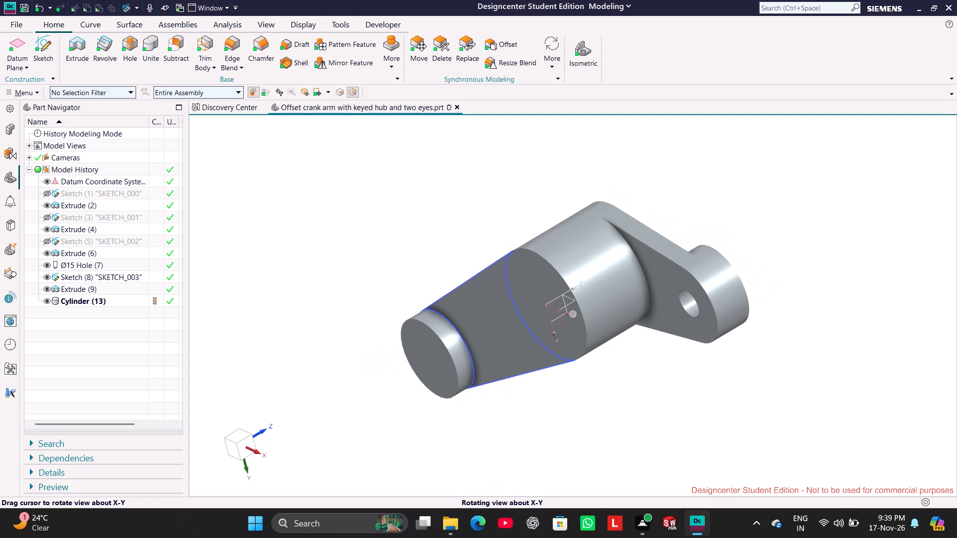
pyautogui.moveTo(360, 296); pyautogui.dragTo(413, 364, button='middle')
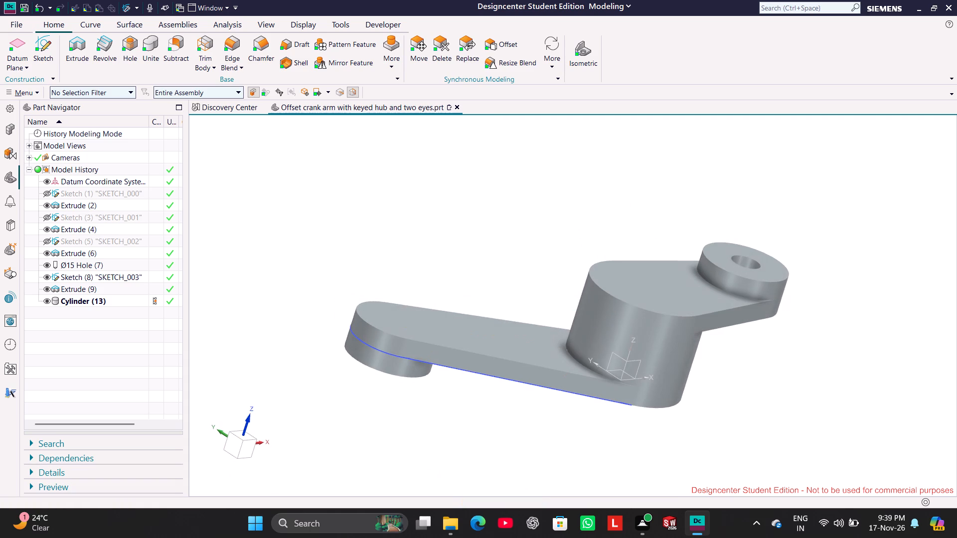
pyautogui.click(44, 278)
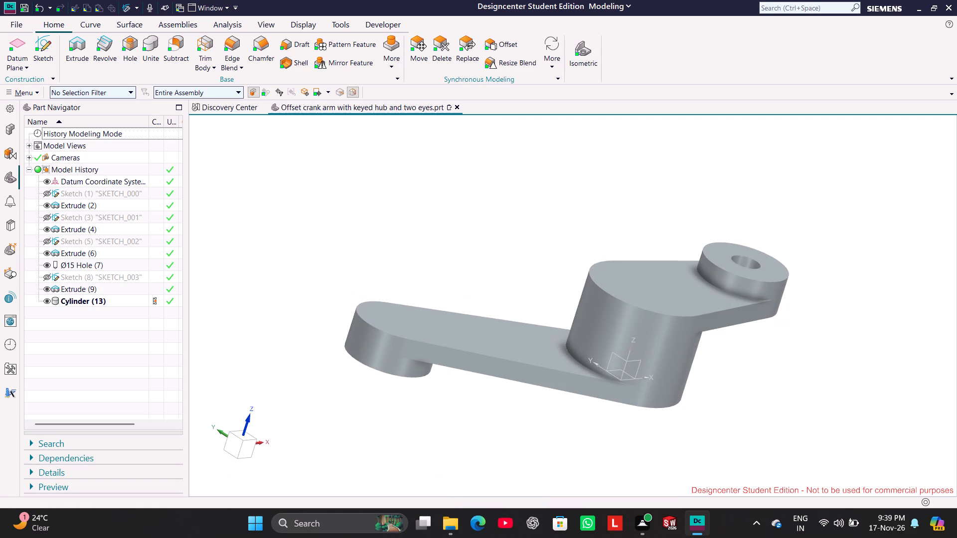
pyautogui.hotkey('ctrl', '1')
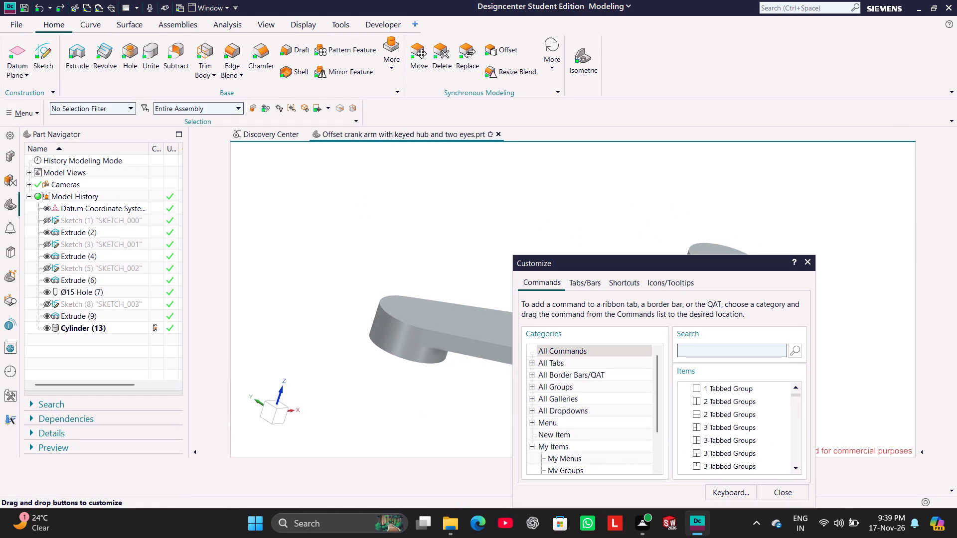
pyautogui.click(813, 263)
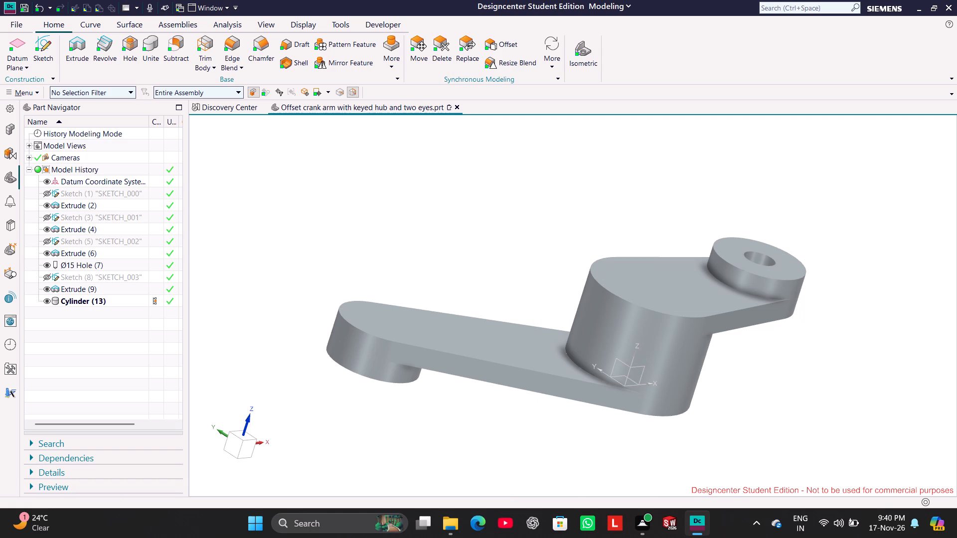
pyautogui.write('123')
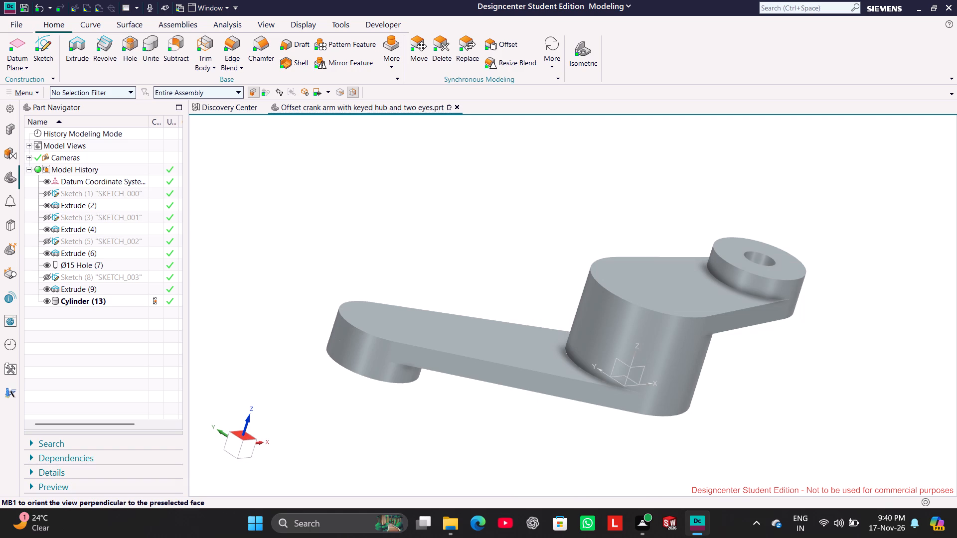
# Examine the hub, both arms and their eye cylinders from the top, front, bottom and tilted underside views.
pyautogui.click(247, 435)
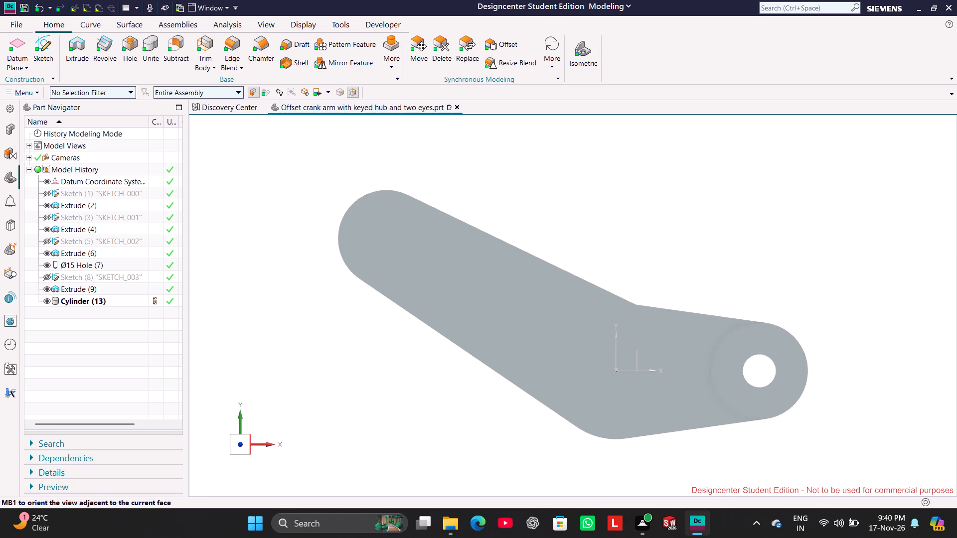
pyautogui.moveTo(254, 431); pyautogui.dragTo(242, 391, button='middle')
pyautogui.click(244, 452)
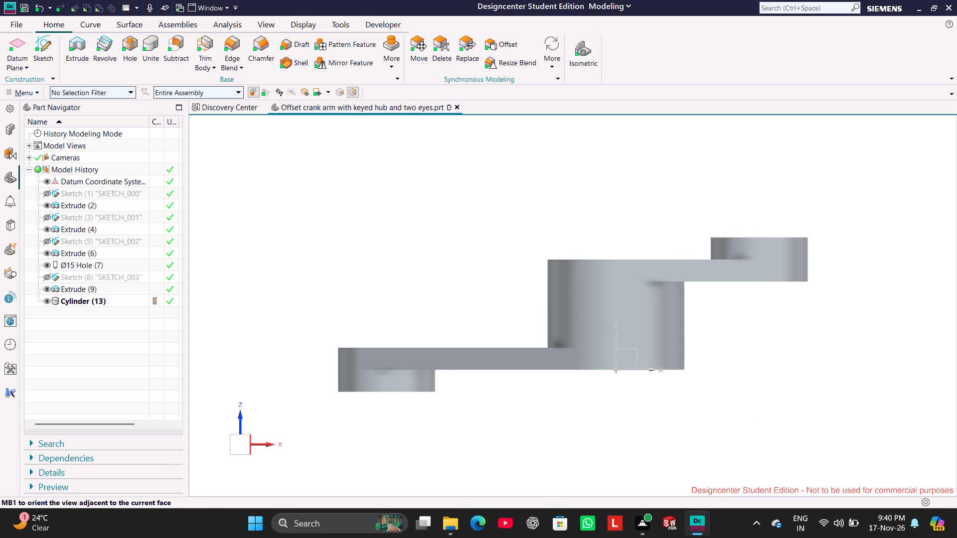
pyautogui.moveTo(273, 401); pyautogui.dragTo(273, 397, button='middle')
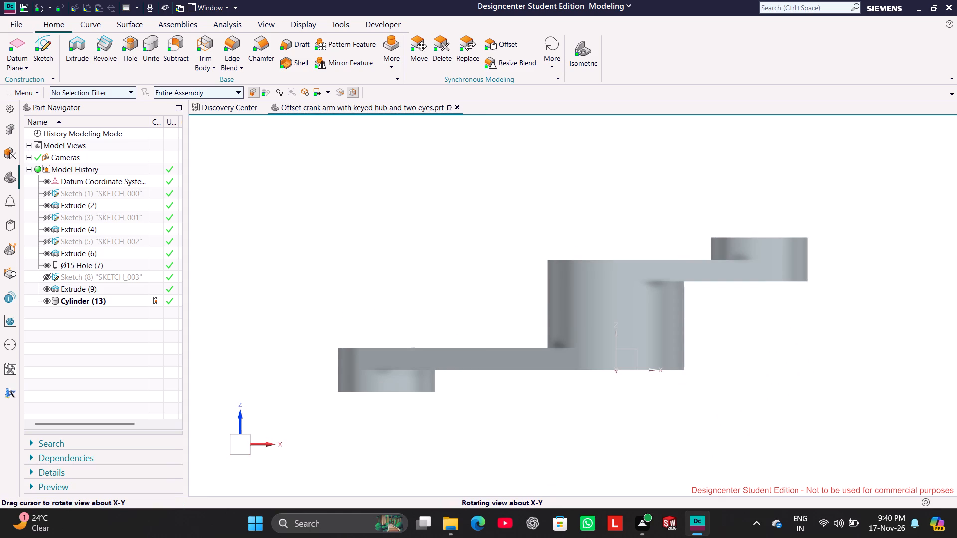
pyautogui.moveTo(273, 397); pyautogui.dragTo(271, 375, button='middle')
pyautogui.click(243, 457)
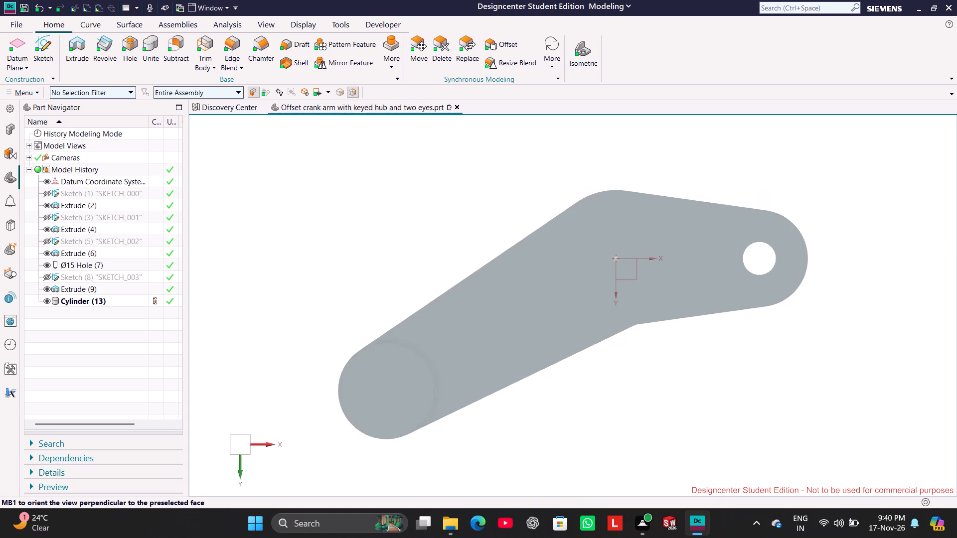
pyautogui.moveTo(277, 402); pyautogui.dragTo(276, 368, button='middle')
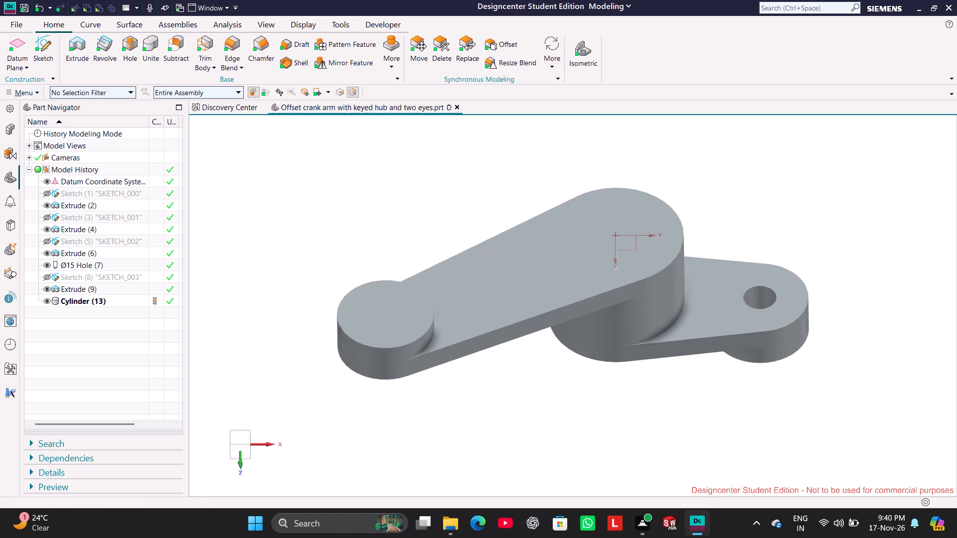
pyautogui.click(247, 454)
pyautogui.moveTo(303, 401); pyautogui.dragTo(302, 367, button='middle')
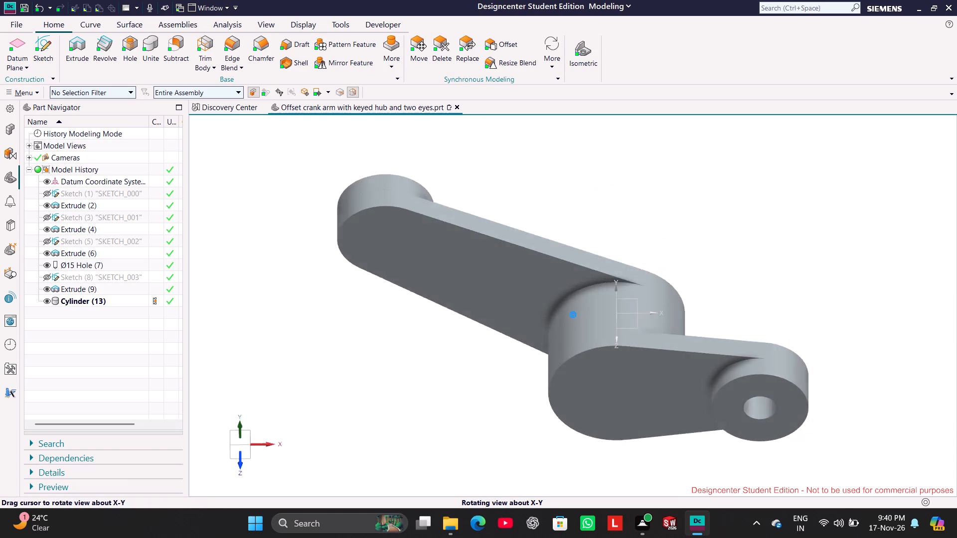
pyautogui.moveTo(302, 367); pyautogui.dragTo(298, 379, button='middle')
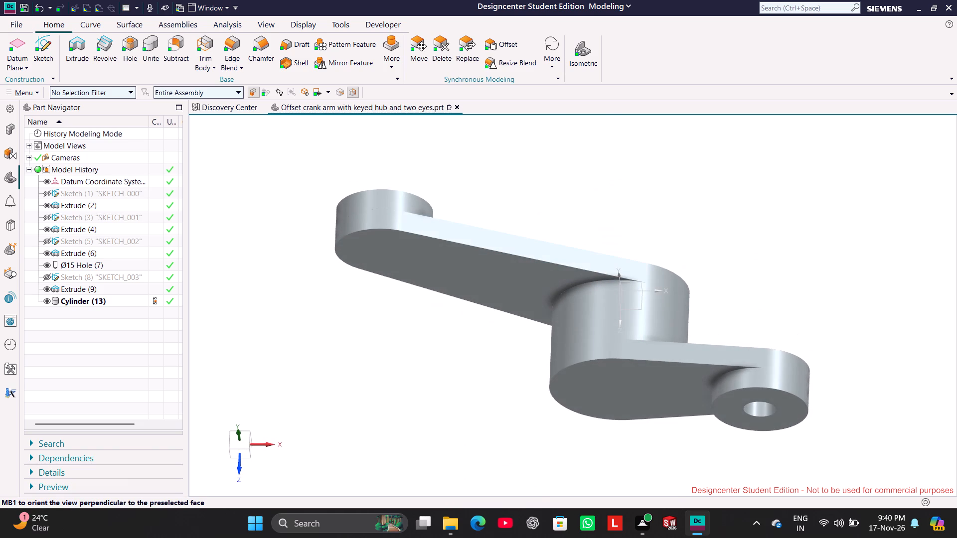
# Orient the crank arm to the isometric view and set its display style to shaded with edges.
pyautogui.click(582, 66)
pyautogui.moveTo(424, 316); pyautogui.dragTo(533, 186, button='right')
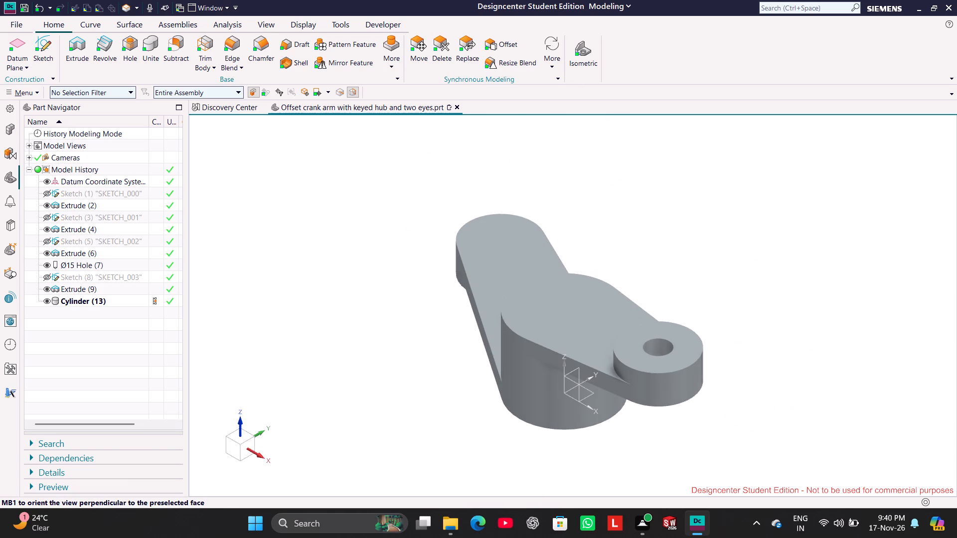
pyautogui.moveTo(487, 194); pyautogui.dragTo(344, 250)
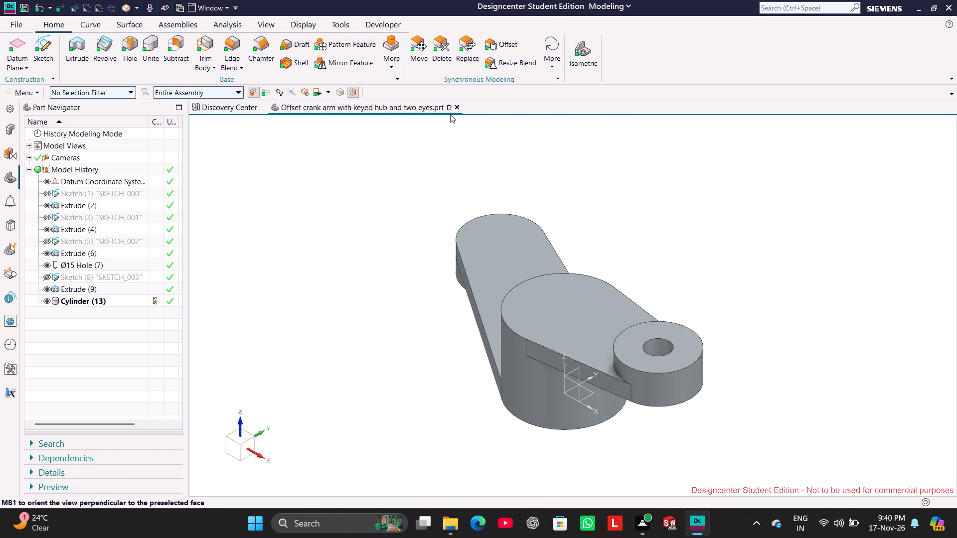
pyautogui.click(236, 106)
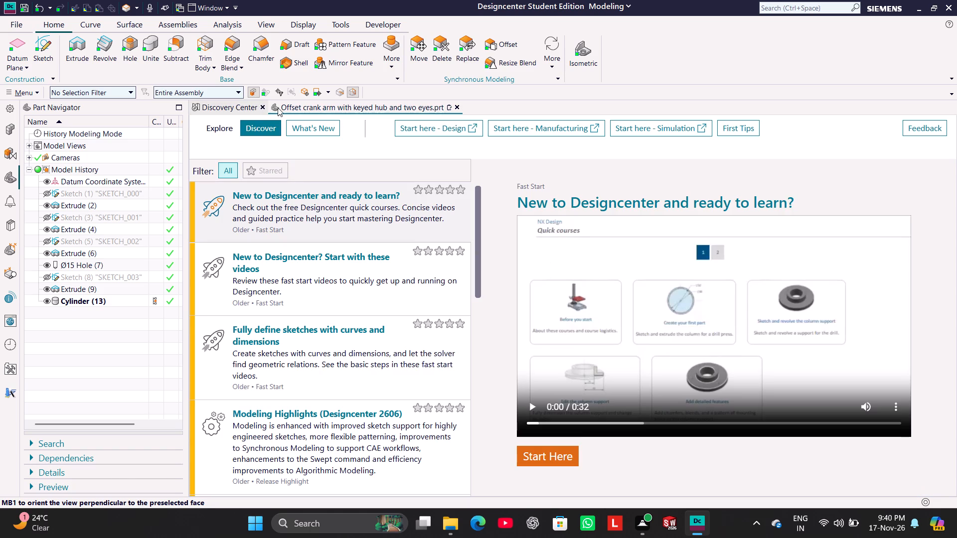
pyautogui.click(335, 104)
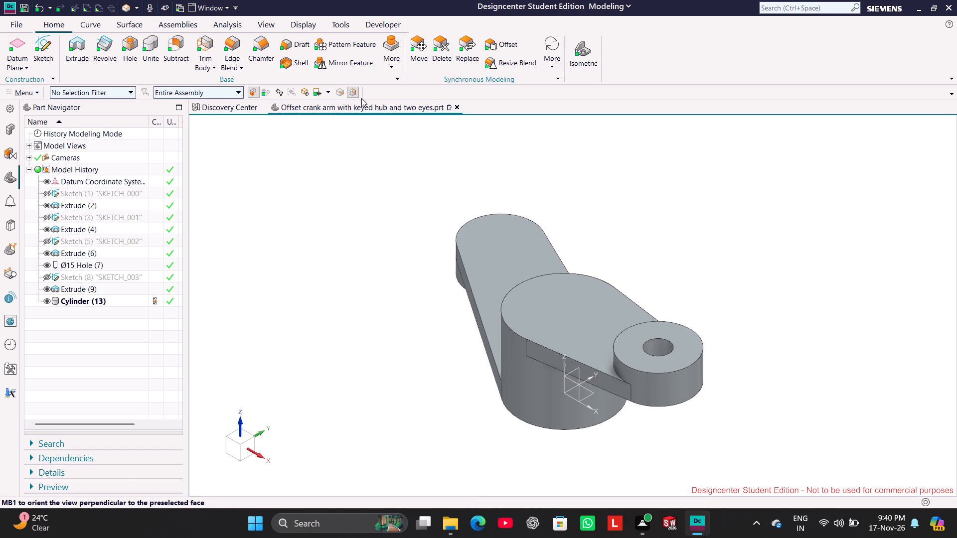
# Examine the edges where both arms meet the hub and eye cylinders from above, the front and underneath.
pyautogui.moveTo(369, 277); pyautogui.dragTo(412, 244, button='middle')
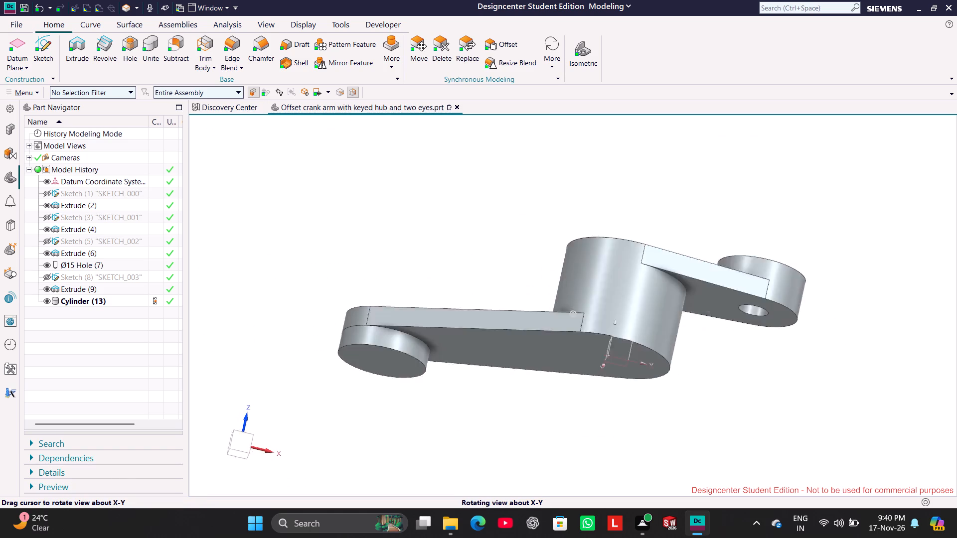
pyautogui.moveTo(412, 244); pyautogui.dragTo(414, 285, button='middle')
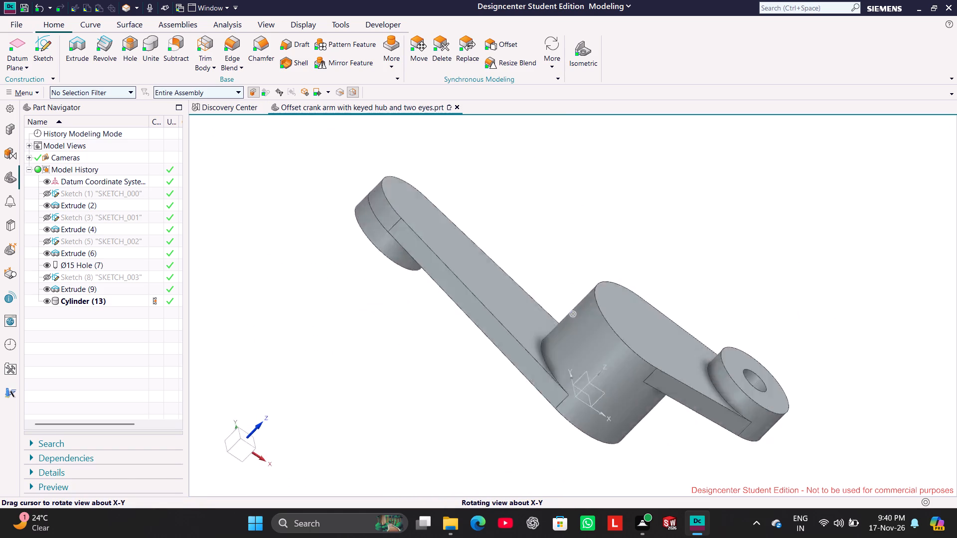
pyautogui.moveTo(414, 285); pyautogui.dragTo(370, 272, button='middle')
pyautogui.rightClick(373, 263)
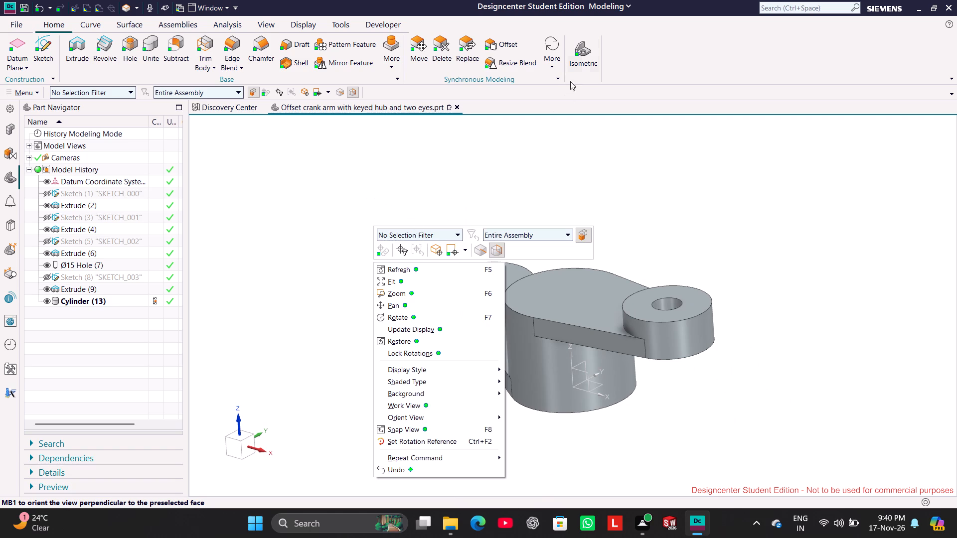
pyautogui.click(588, 47)
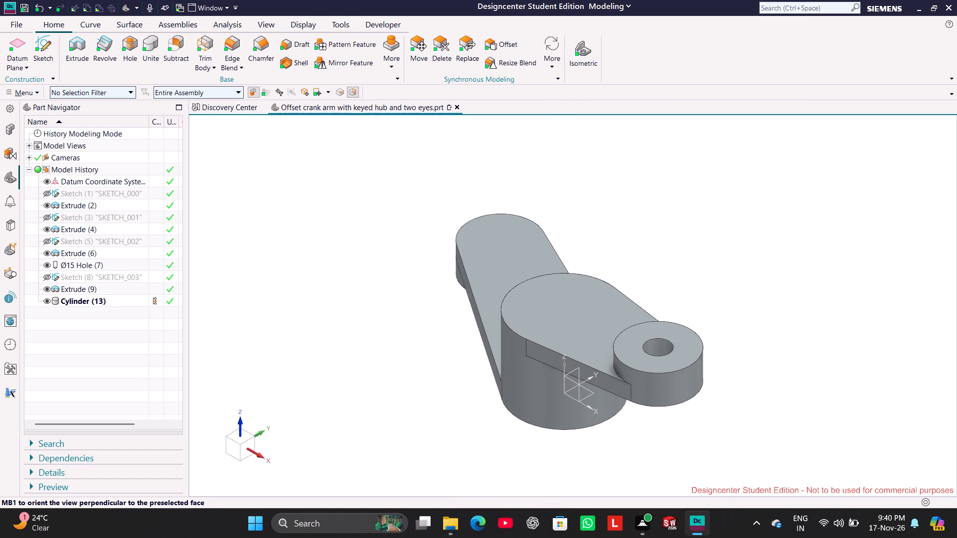
pyautogui.click(363, 257)
pyautogui.moveTo(346, 347); pyautogui.dragTo(360, 348, button='middle')
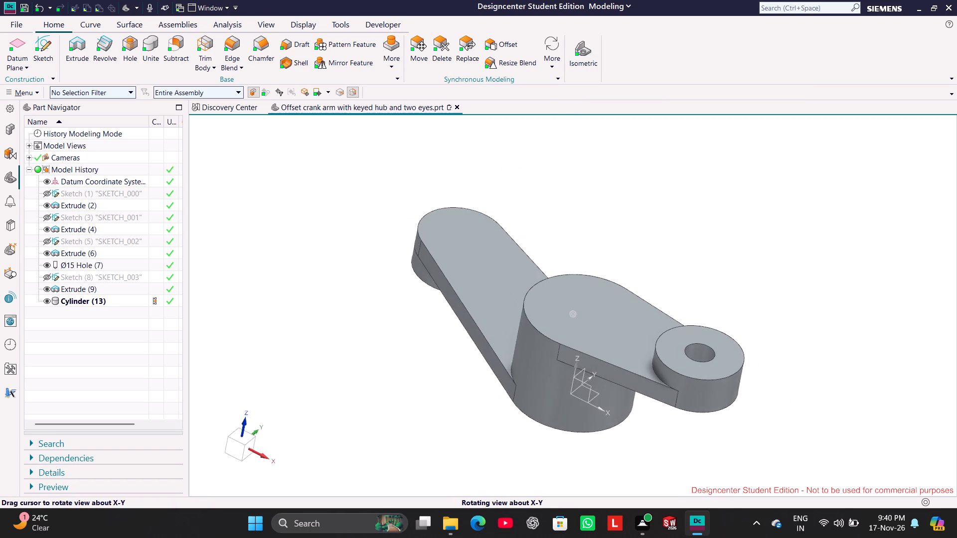
pyautogui.moveTo(360, 348); pyautogui.dragTo(380, 346, button='middle')
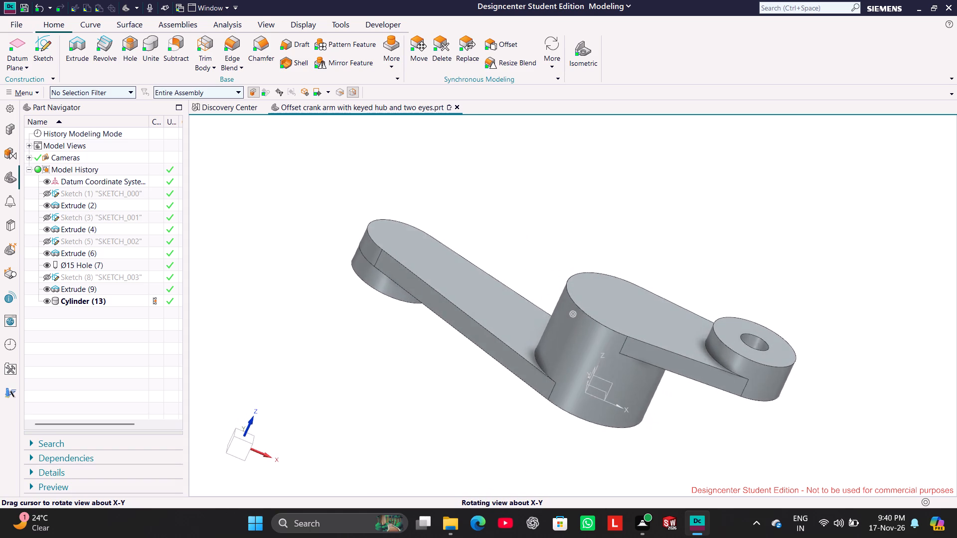
pyautogui.moveTo(380, 346); pyautogui.dragTo(372, 332, button='middle')
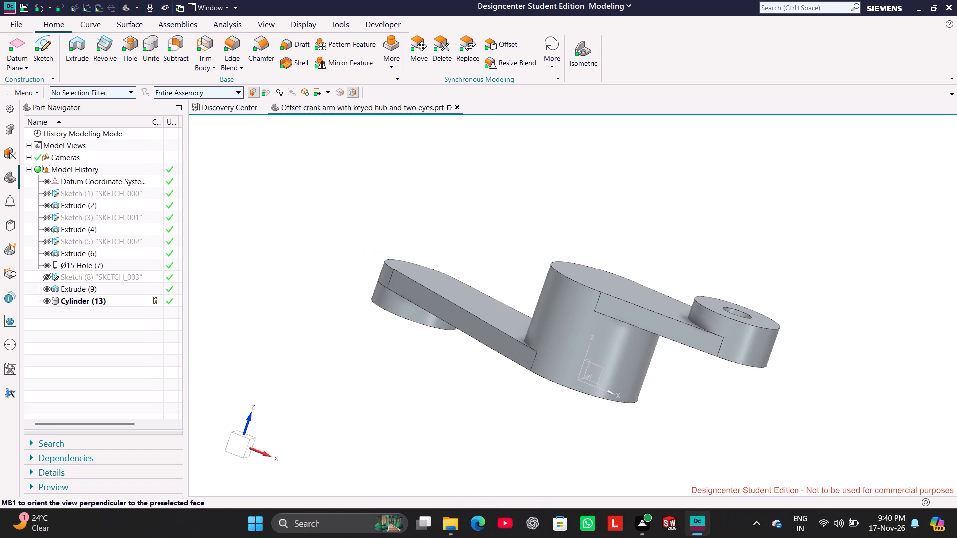
pyautogui.moveTo(778, 386); pyautogui.dragTo(789, 399, button='middle')
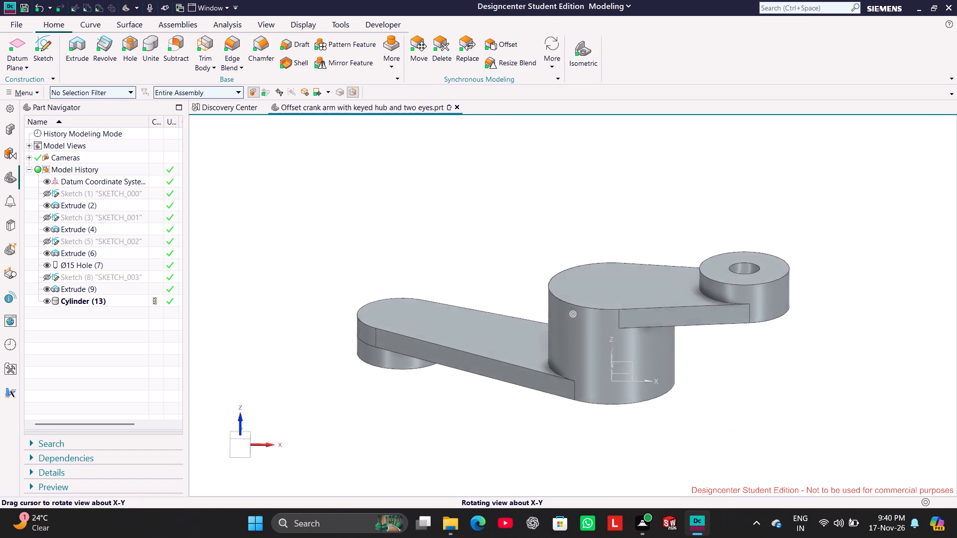
pyautogui.moveTo(789, 399); pyautogui.dragTo(777, 413, button='middle')
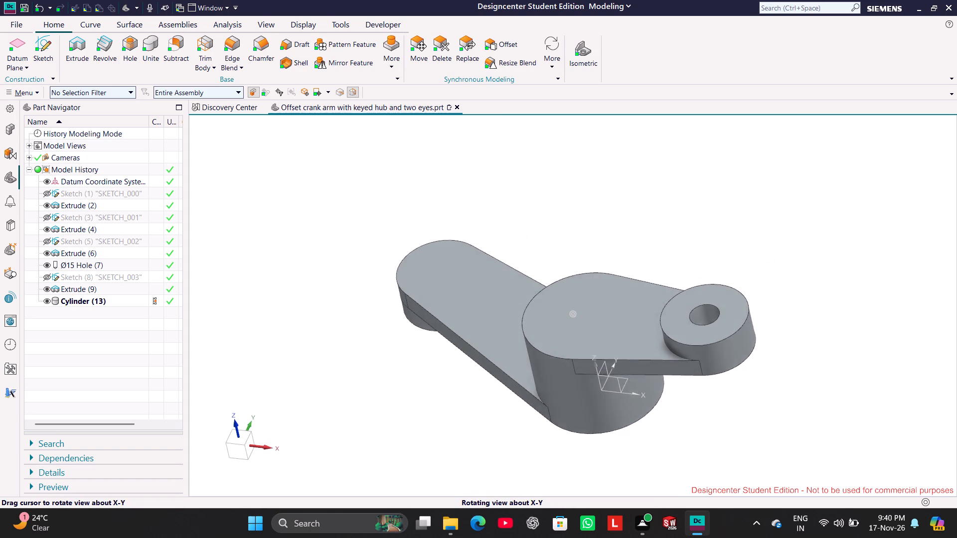
pyautogui.moveTo(777, 413); pyautogui.dragTo(778, 401, button='middle')
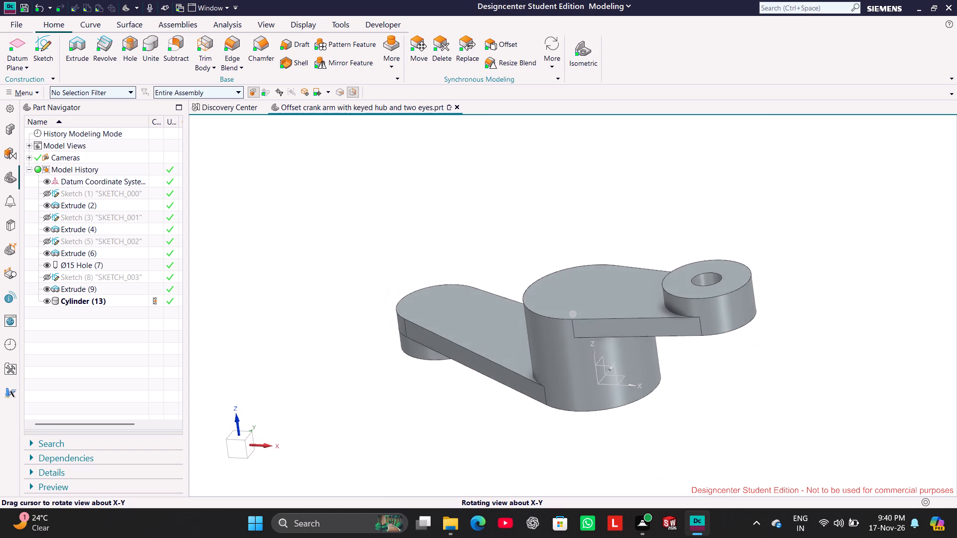
pyautogui.moveTo(778, 401); pyautogui.dragTo(772, 402, button='middle')
pyautogui.moveTo(731, 396); pyautogui.dragTo(742, 388, button='middle')
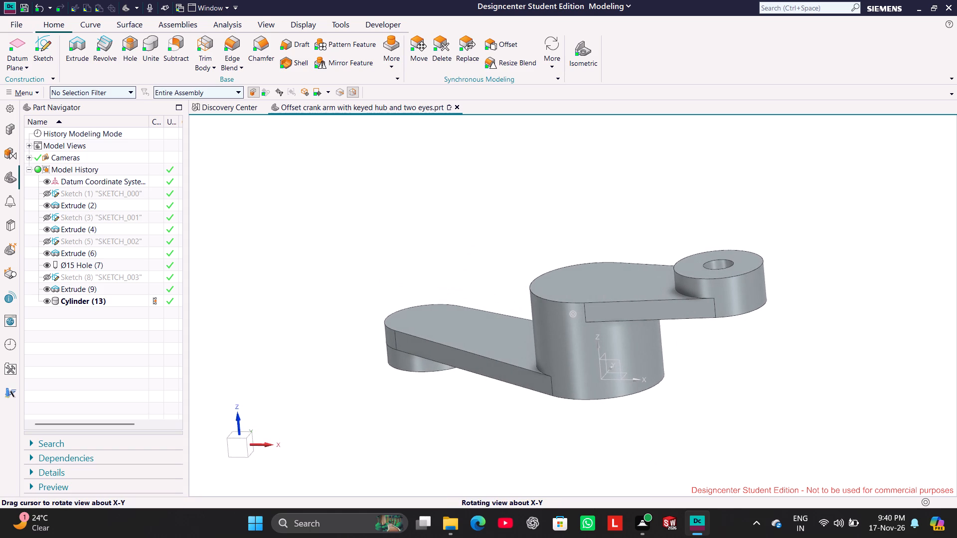
pyautogui.moveTo(742, 388); pyautogui.dragTo(751, 376, button='middle')
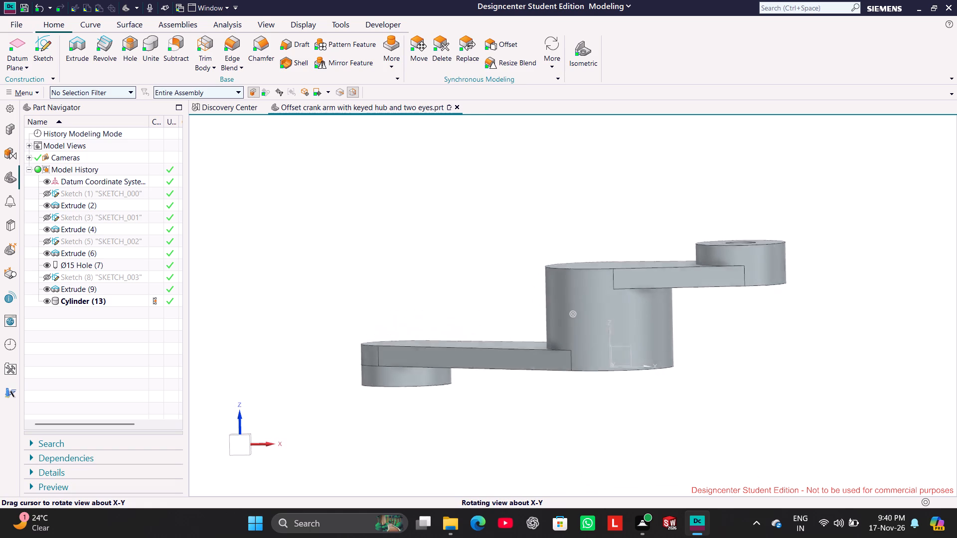
pyautogui.moveTo(751, 376); pyautogui.dragTo(743, 384, button='middle')
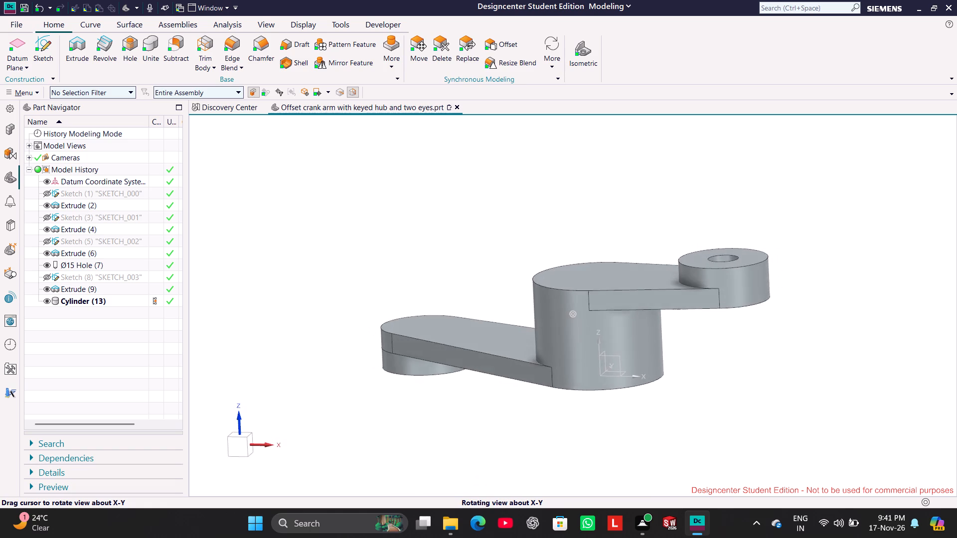
pyautogui.moveTo(743, 384); pyautogui.dragTo(740, 408, button='middle')
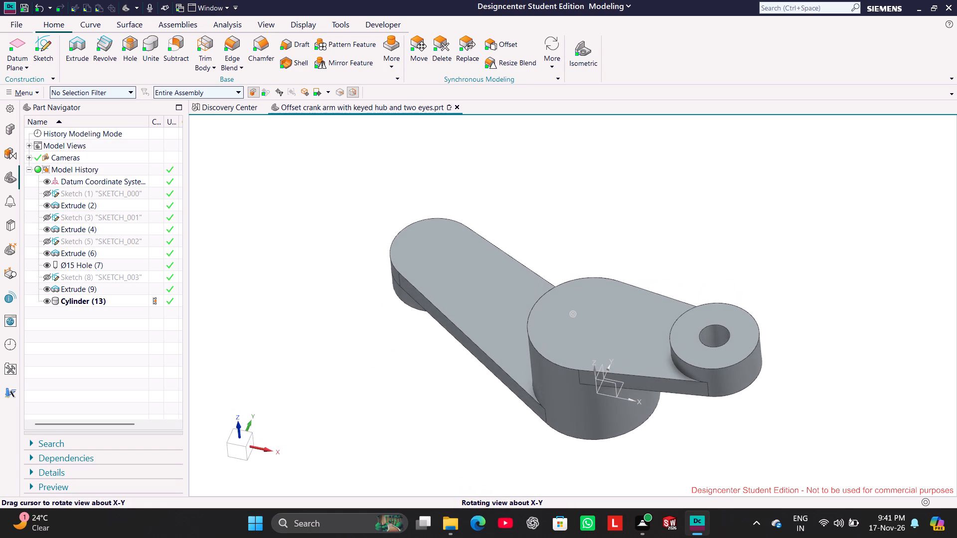
pyautogui.moveTo(740, 408); pyautogui.dragTo(756, 400, button='middle')
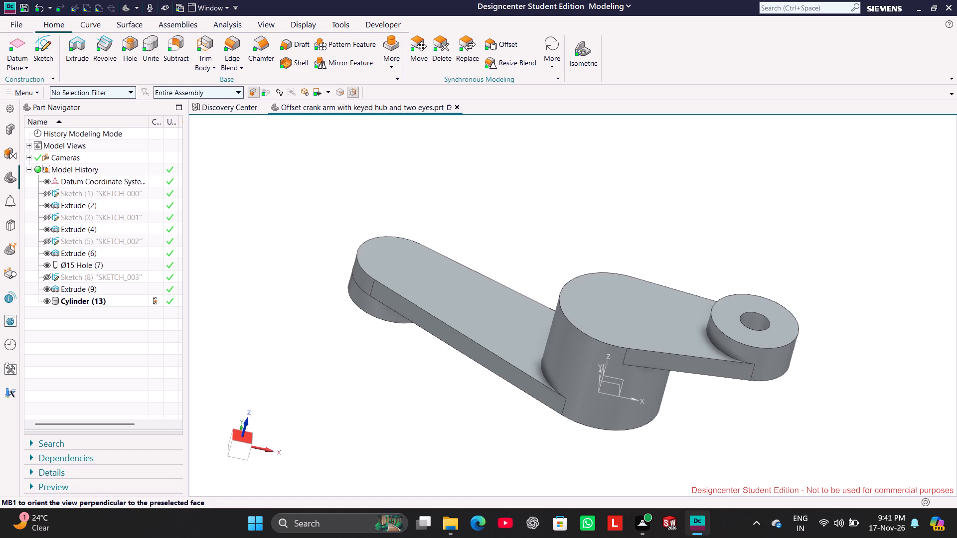
pyautogui.click(247, 435)
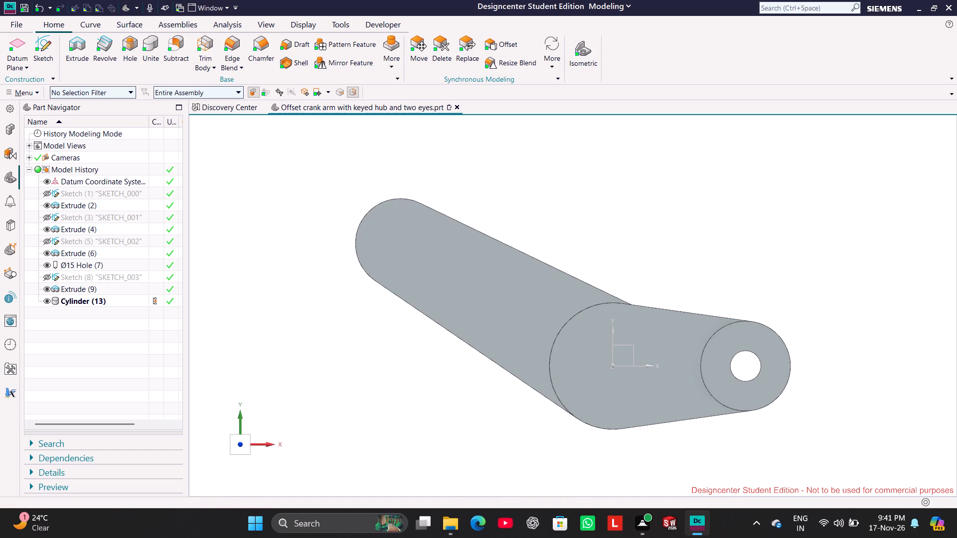
pyautogui.moveTo(338, 393); pyautogui.dragTo(354, 317, button='middle')
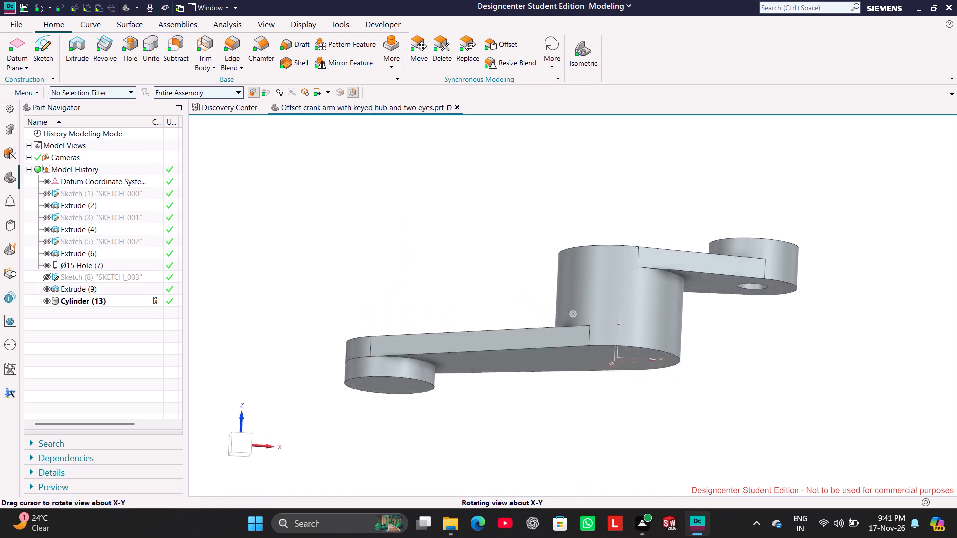
pyautogui.moveTo(354, 317); pyautogui.dragTo(356, 269, button='middle')
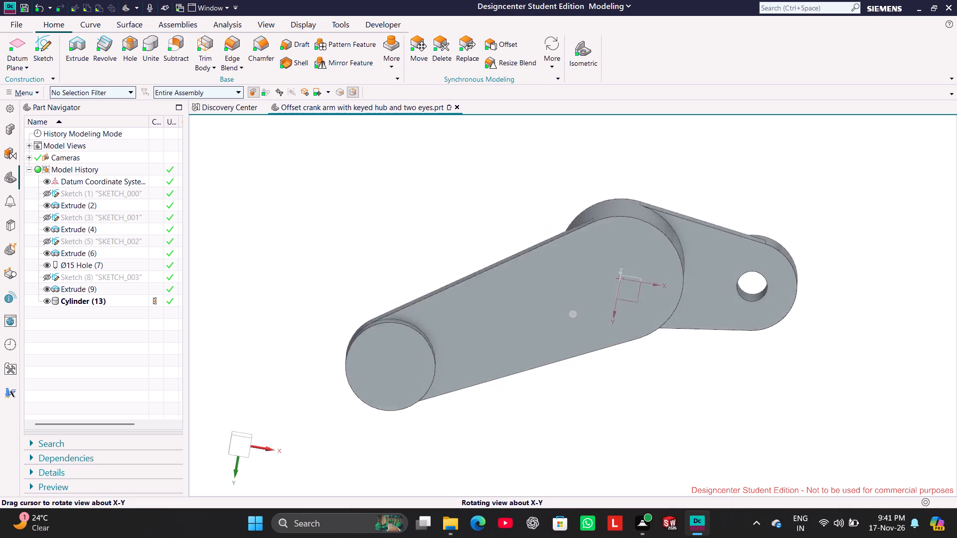
pyautogui.moveTo(356, 269); pyautogui.dragTo(347, 367, button='middle')
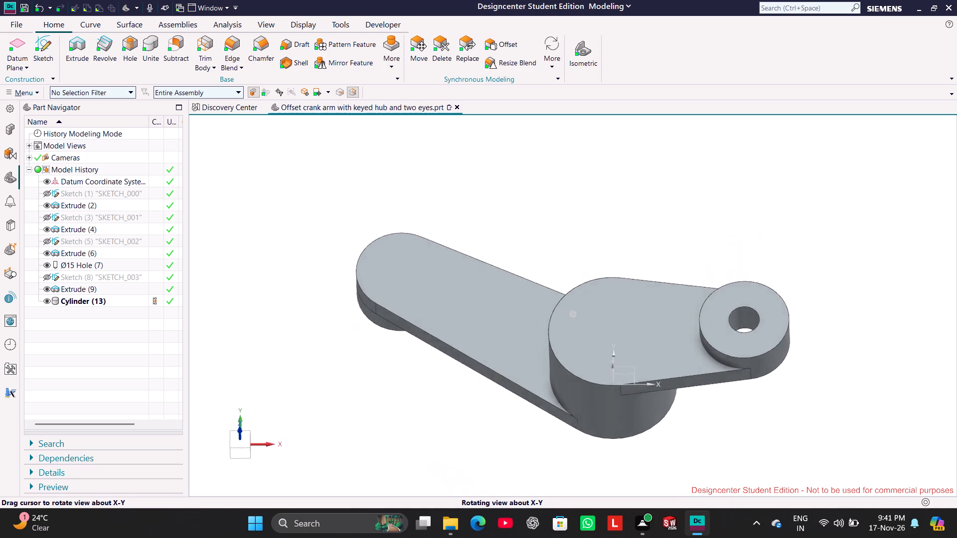
pyautogui.moveTo(347, 367); pyautogui.dragTo(347, 389, button='middle')
pyautogui.moveTo(335, 354); pyautogui.dragTo(344, 354, button='middle')
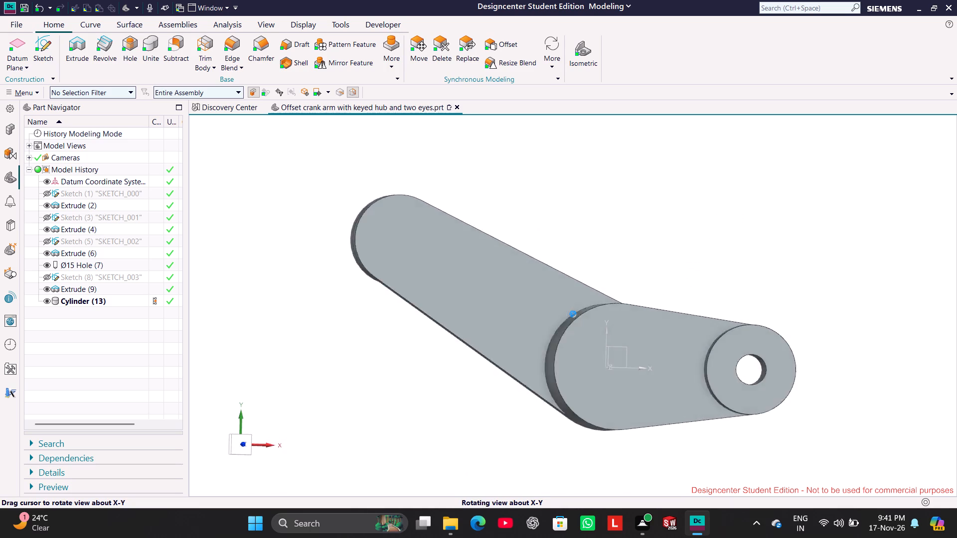
pyautogui.moveTo(344, 354); pyautogui.dragTo(361, 354, button='middle')
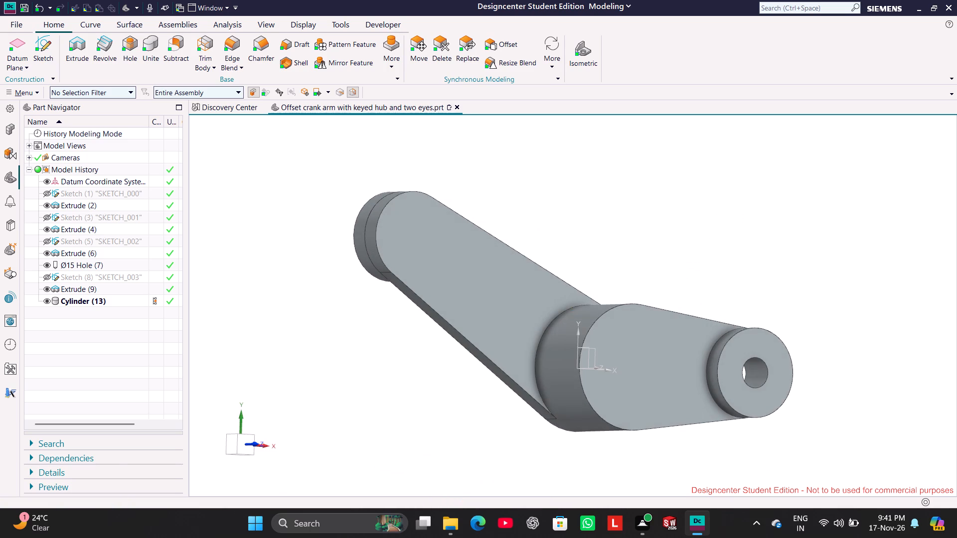
# Open the second arm's profile sketch, SKETCH_003, for editing with rollback.
pyautogui.rightClick(115, 275)
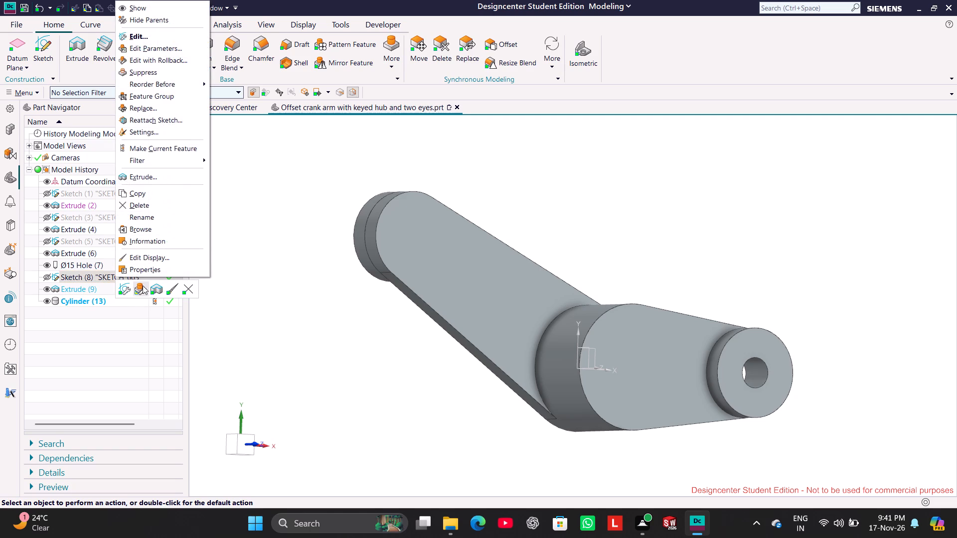
pyautogui.click(145, 287)
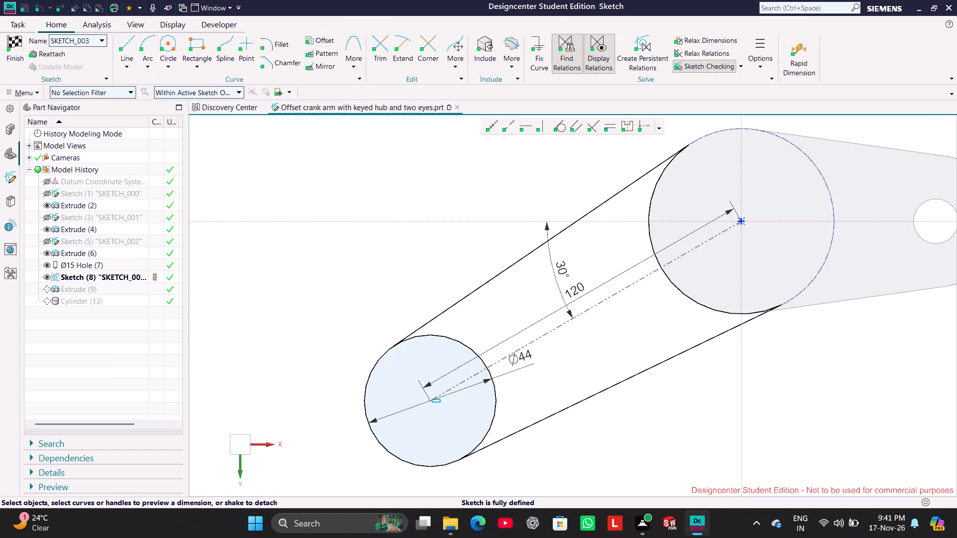
pyautogui.click(337, 280)
pyautogui.scroll(-3, 797, 338)
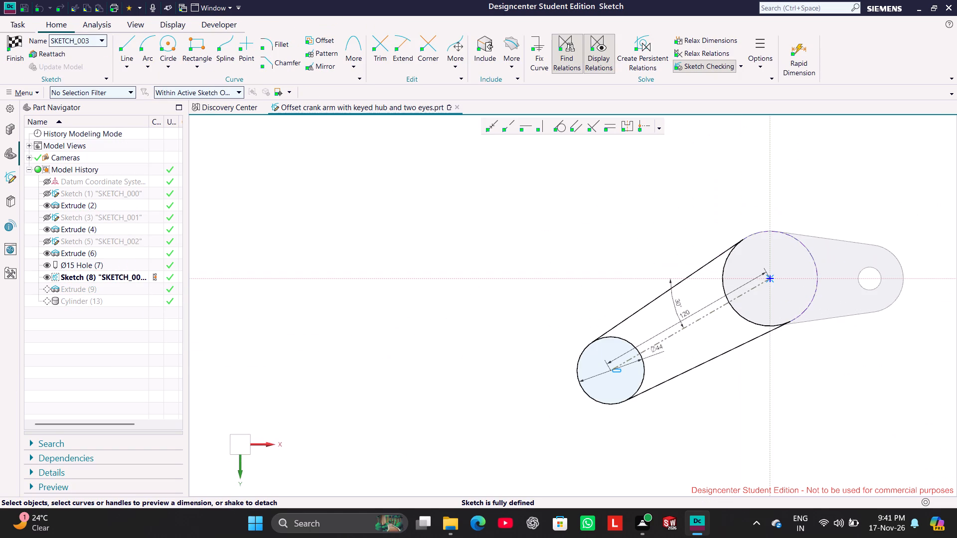
pyautogui.moveTo(281, 414); pyautogui.dragTo(274, 286, button='middle')
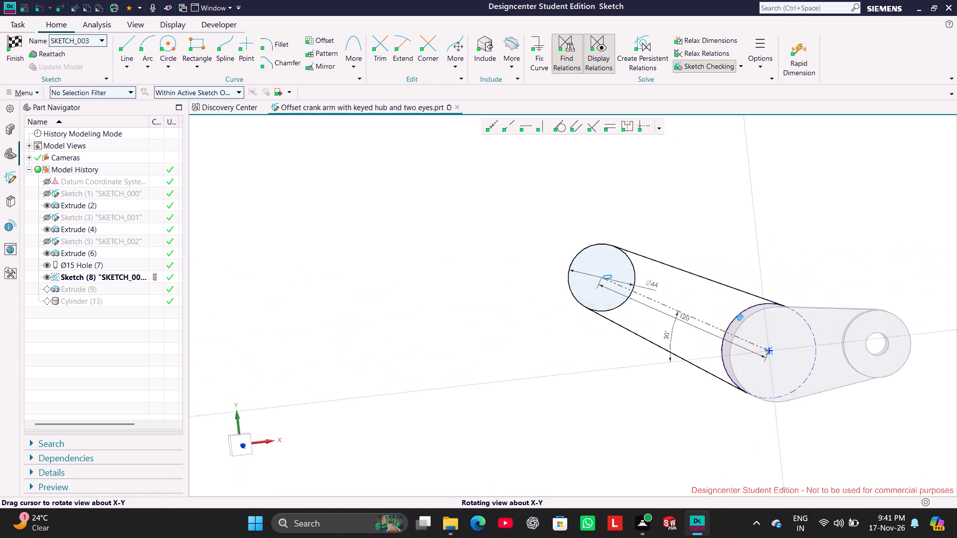
pyautogui.moveTo(274, 286); pyautogui.dragTo(274, 284, button='middle')
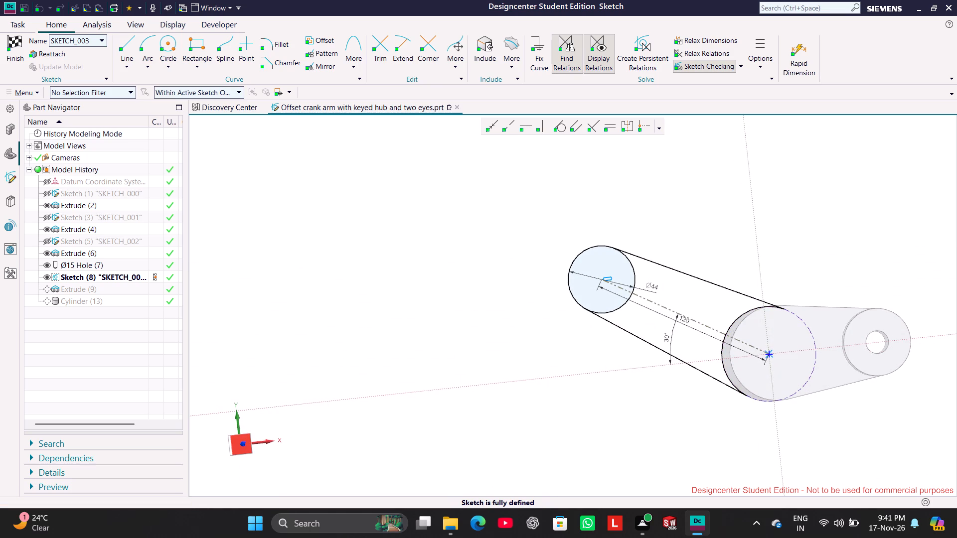
pyautogui.click(252, 451)
pyautogui.click(247, 452)
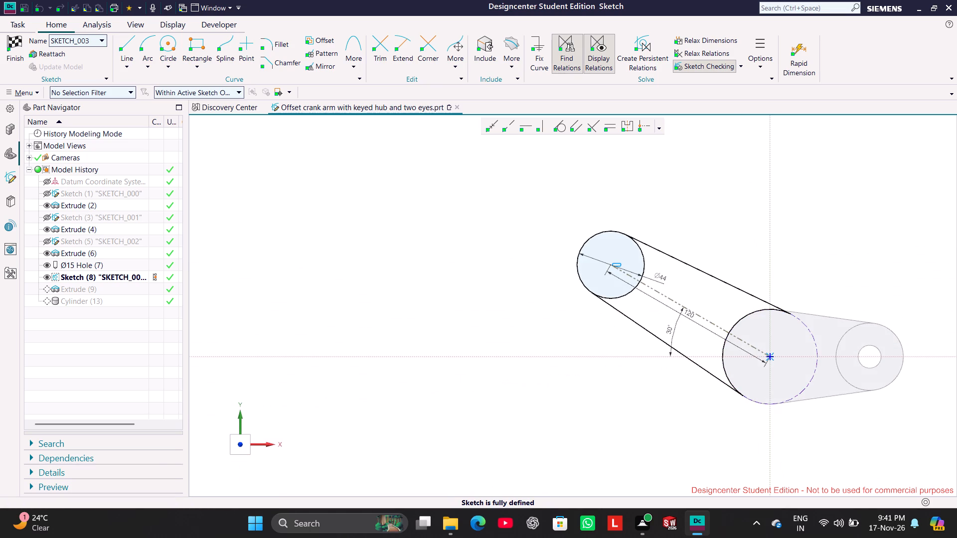
# Delete the 30° angular dimension between the arm's centreline and the horizontal axis.
pyautogui.click(487, 419)
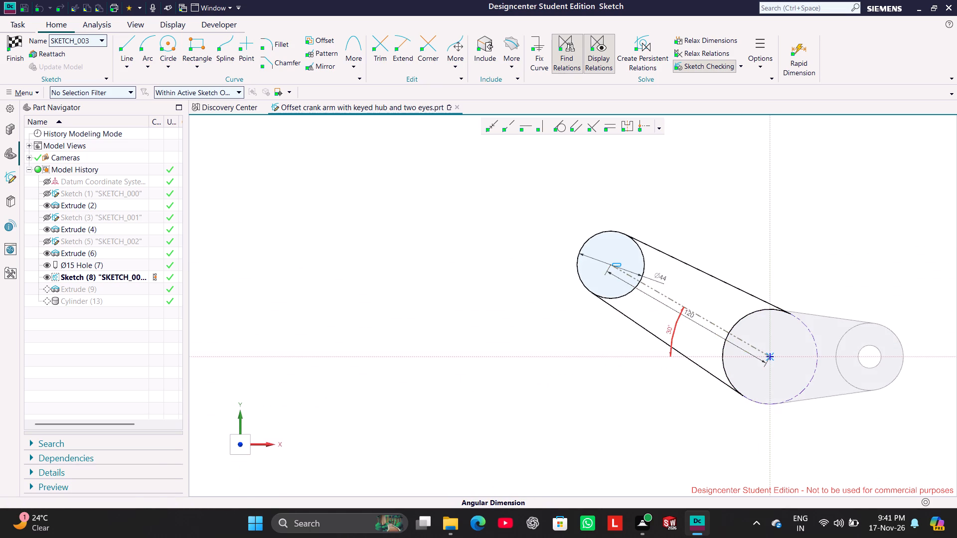
pyautogui.rightClick(669, 331)
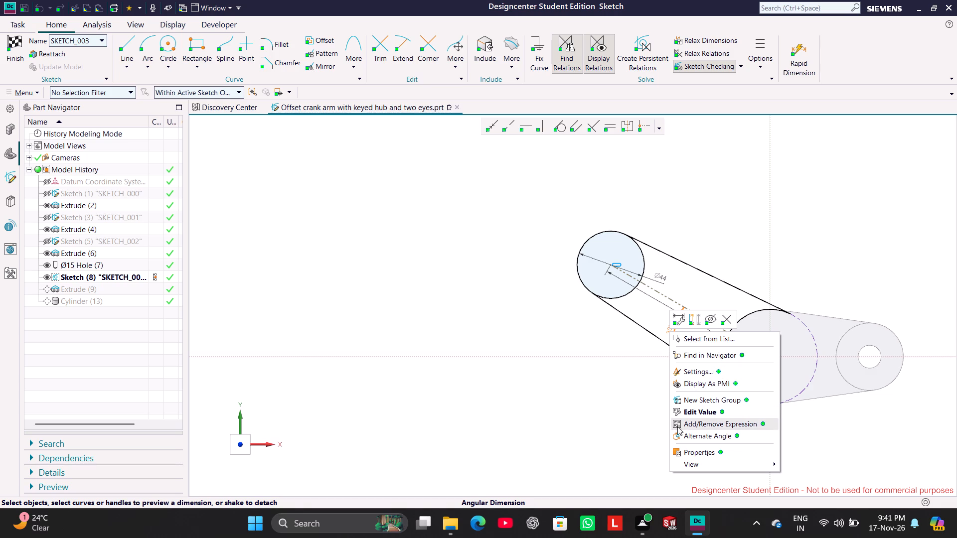
pyautogui.click(729, 318)
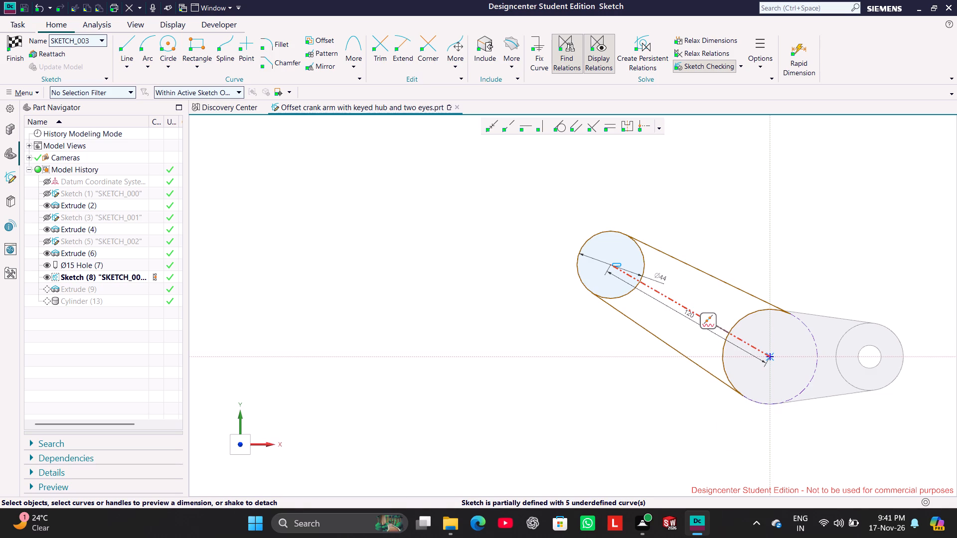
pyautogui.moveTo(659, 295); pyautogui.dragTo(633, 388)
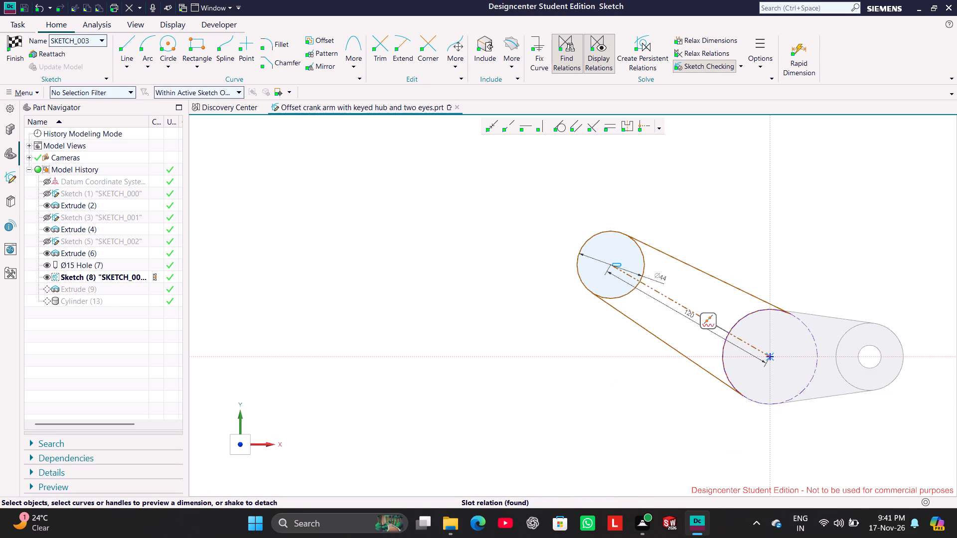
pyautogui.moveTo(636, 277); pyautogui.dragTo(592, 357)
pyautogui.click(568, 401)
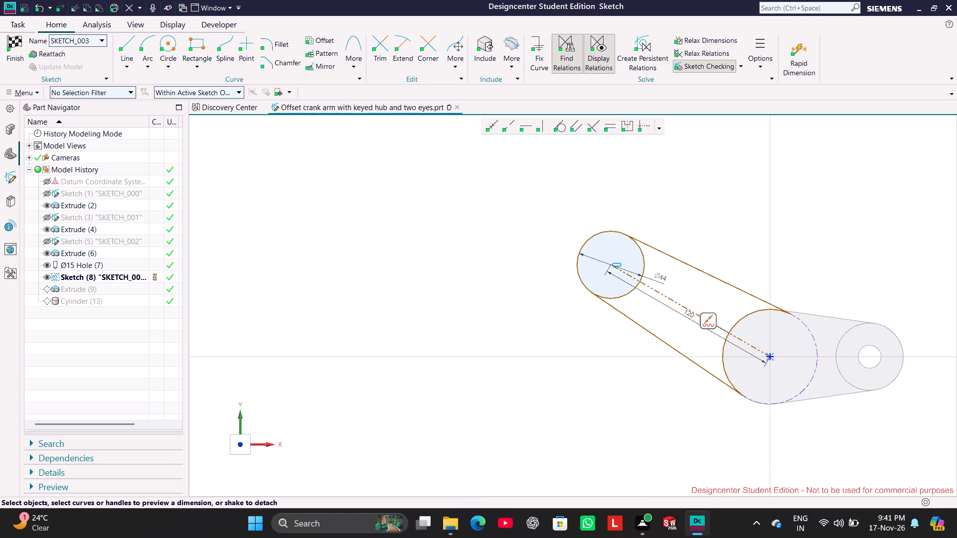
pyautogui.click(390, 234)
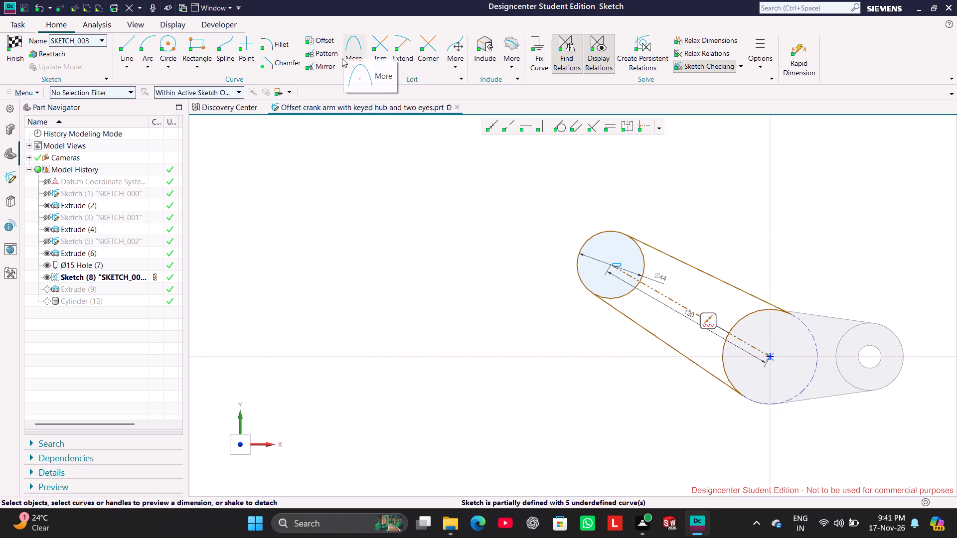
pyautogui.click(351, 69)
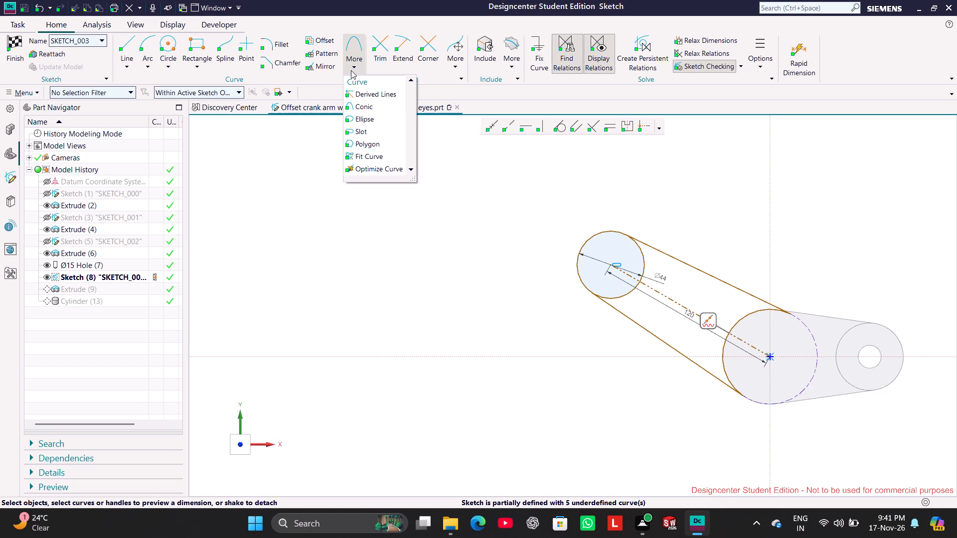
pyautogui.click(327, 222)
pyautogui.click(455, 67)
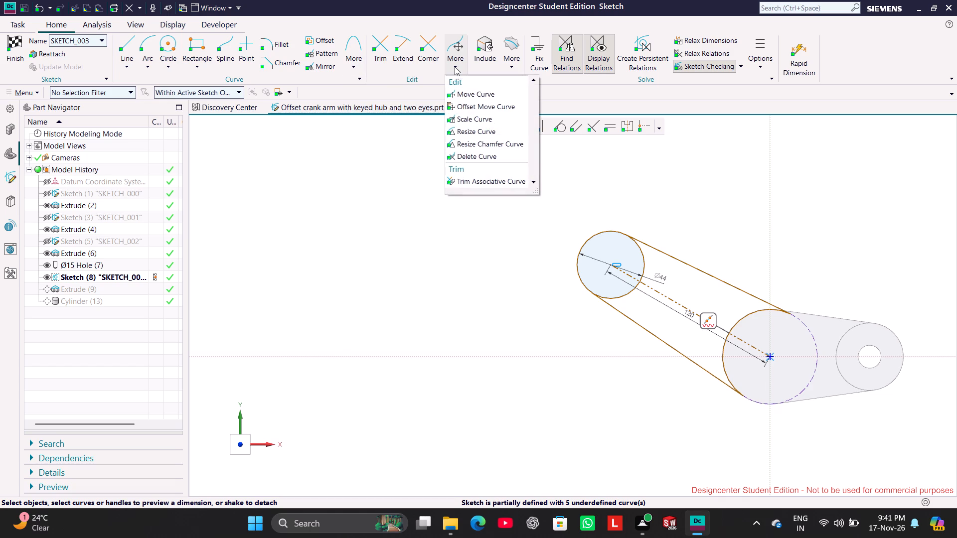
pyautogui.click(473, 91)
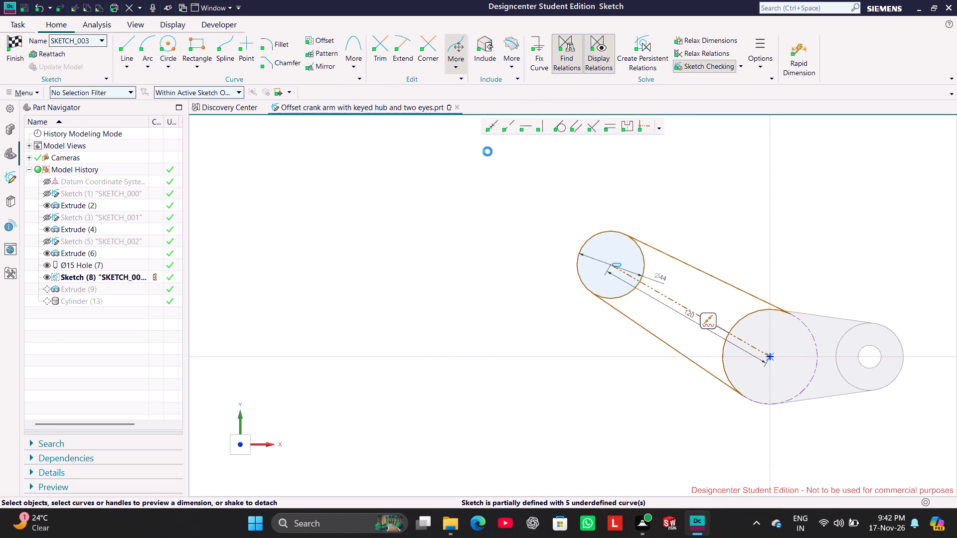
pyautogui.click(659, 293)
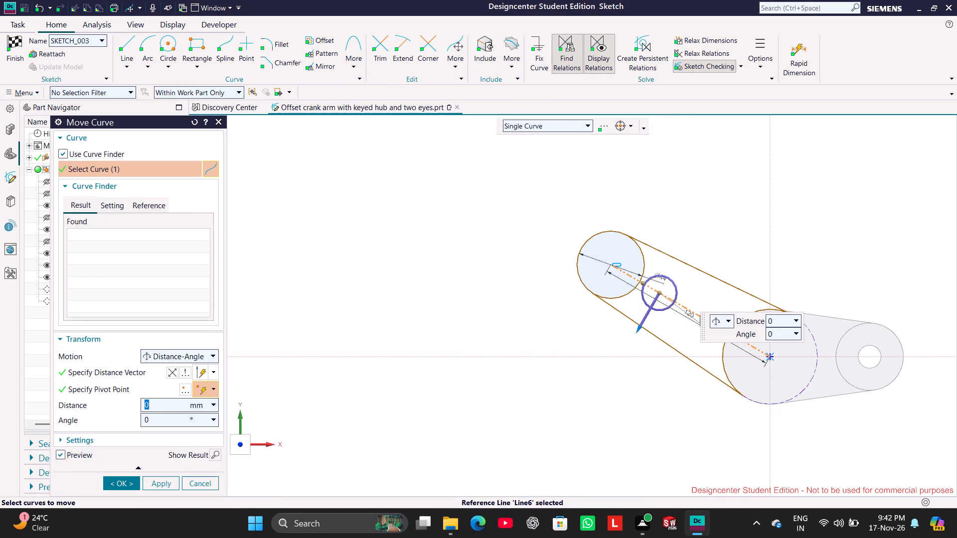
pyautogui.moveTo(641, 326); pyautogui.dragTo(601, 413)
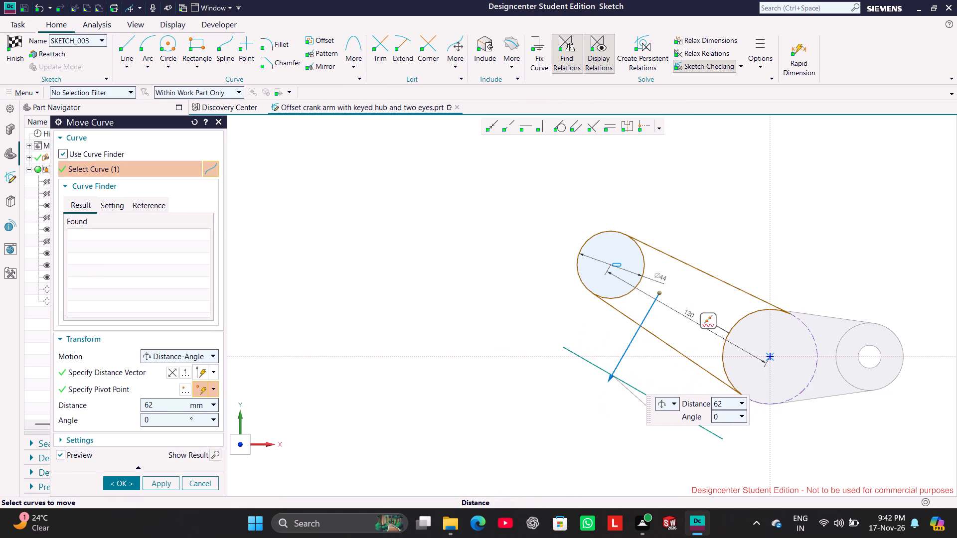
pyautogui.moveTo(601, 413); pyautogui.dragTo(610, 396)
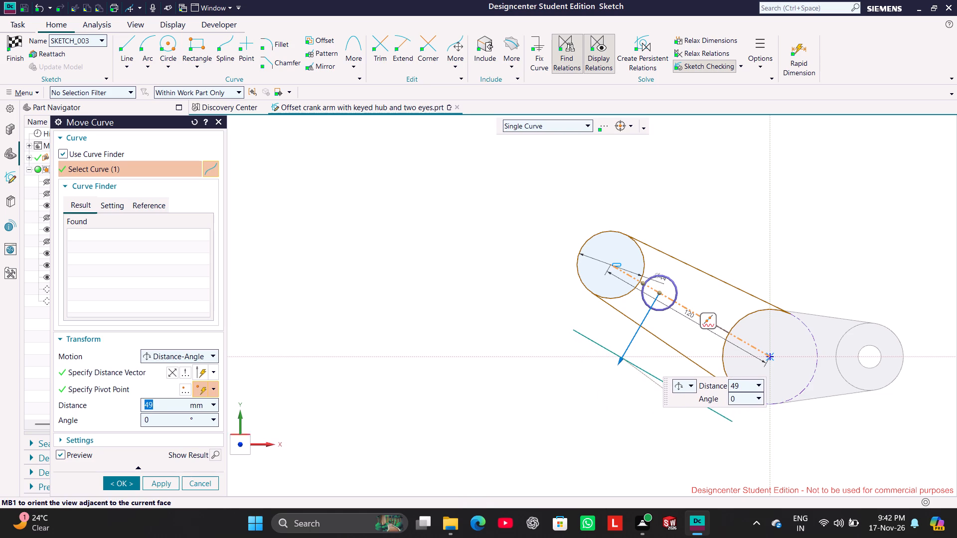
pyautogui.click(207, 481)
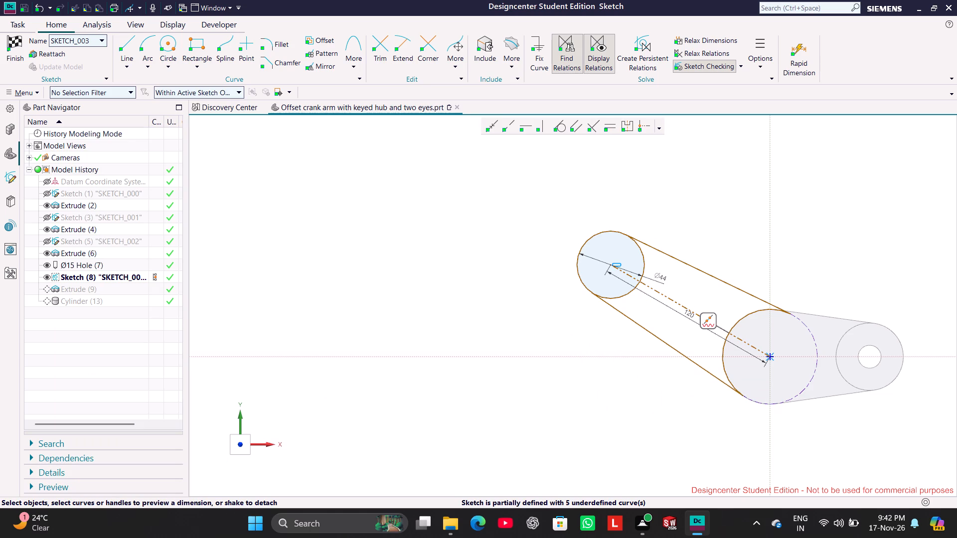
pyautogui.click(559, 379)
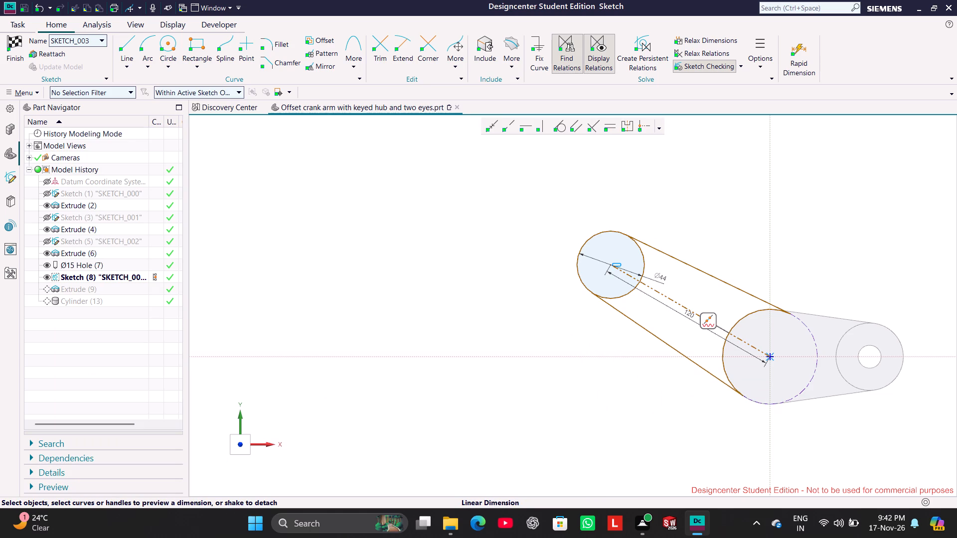
# Delete the reference centreline joining the hub centre and the Ø44 eye circle's centre.
pyautogui.rightClick(671, 298)
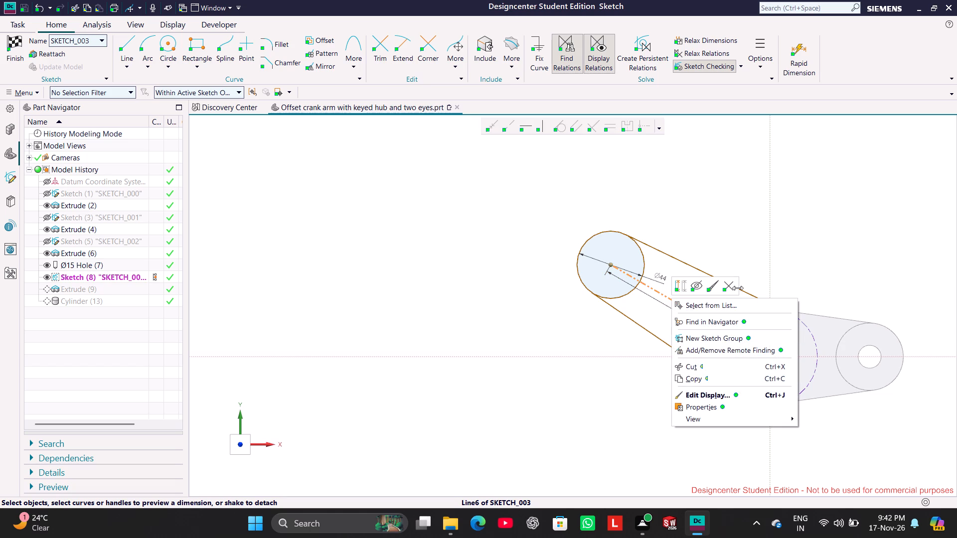
pyautogui.click(733, 287)
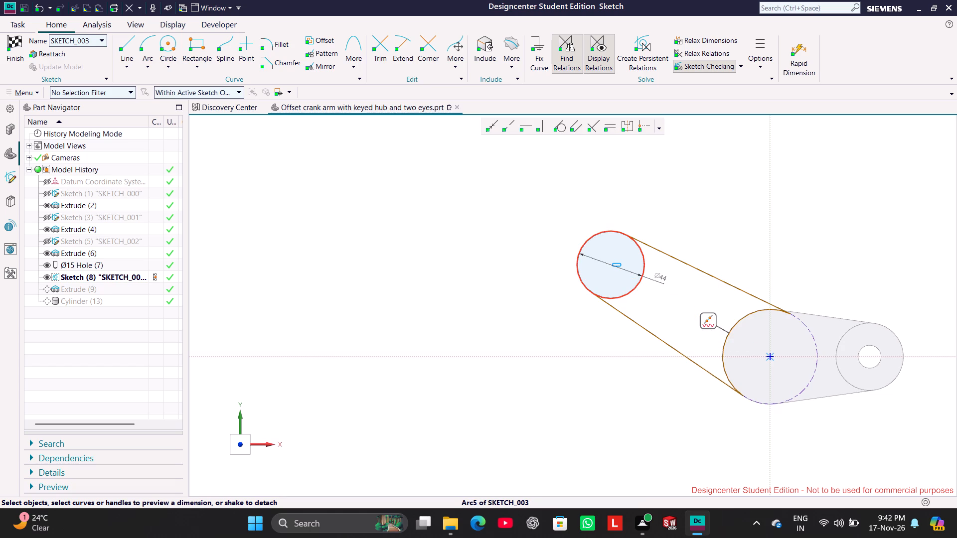
# Move the Ø44 eye circle below the horizontal axis, about 129 mm left of and 55 mm below the hub centre.
pyautogui.moveTo(587, 237); pyautogui.dragTo(552, 412)
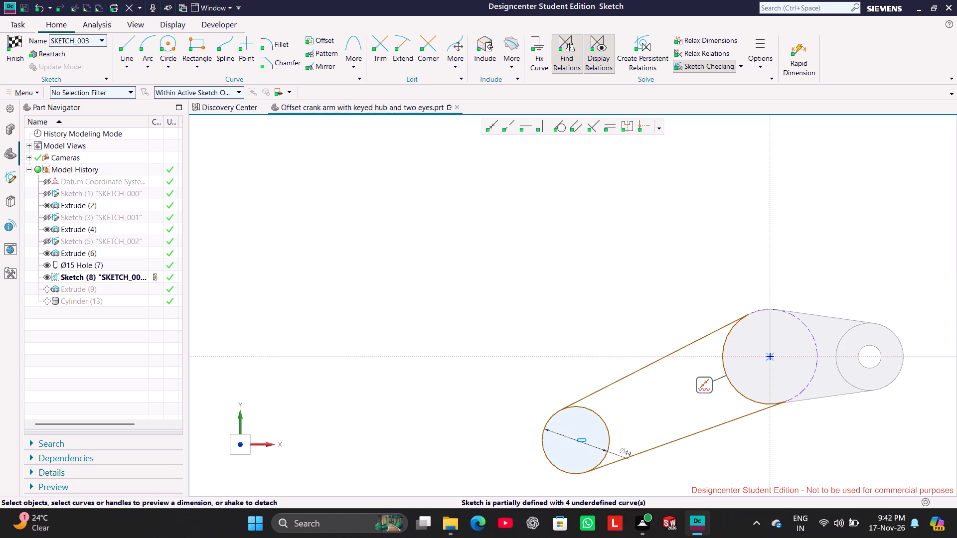
# Draw a line about 138 mm long from the hub centre to the centre of the Ø44 eye circle.
pyautogui.click(127, 41)
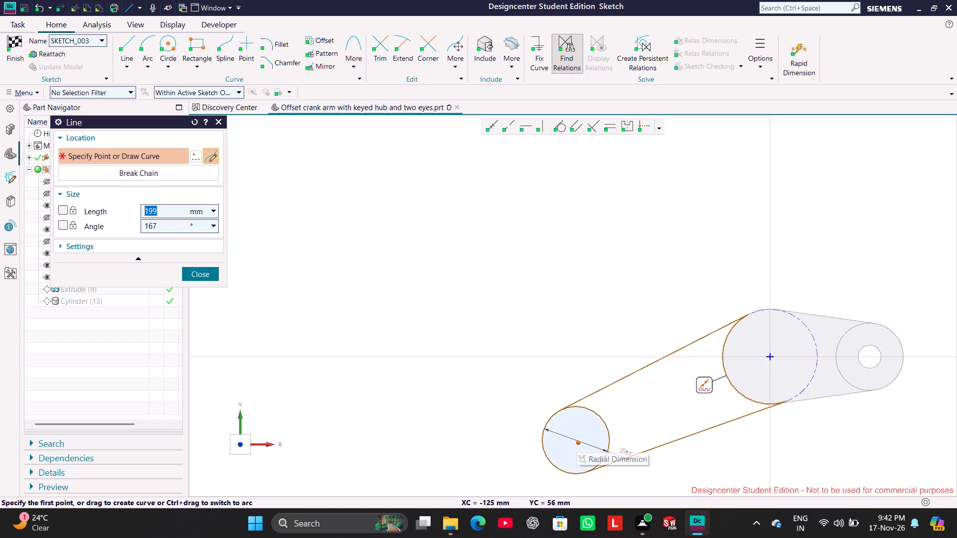
pyautogui.click(773, 354)
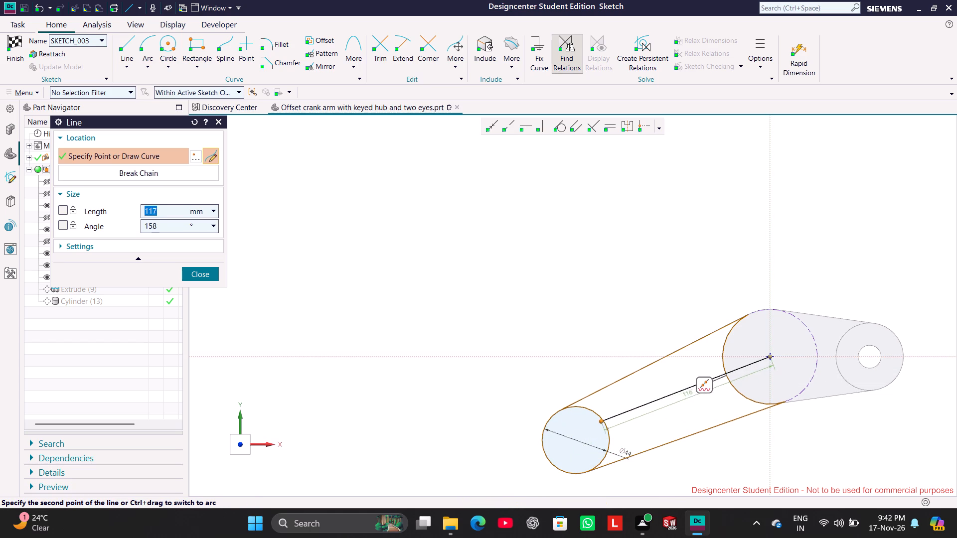
pyautogui.click(581, 437)
pyautogui.click(207, 279)
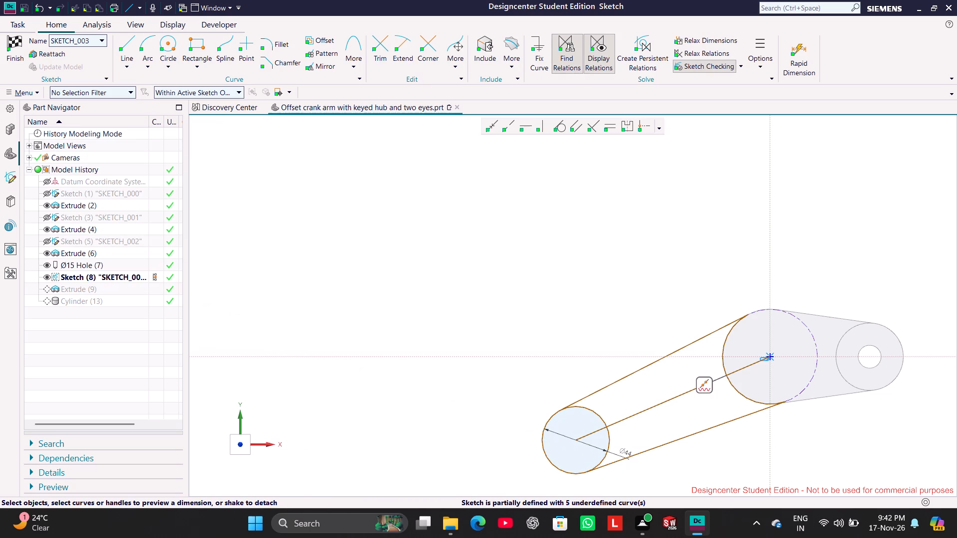
# Convert the new line between the hub and eye centres to a reference line.
pyautogui.rightClick(668, 398)
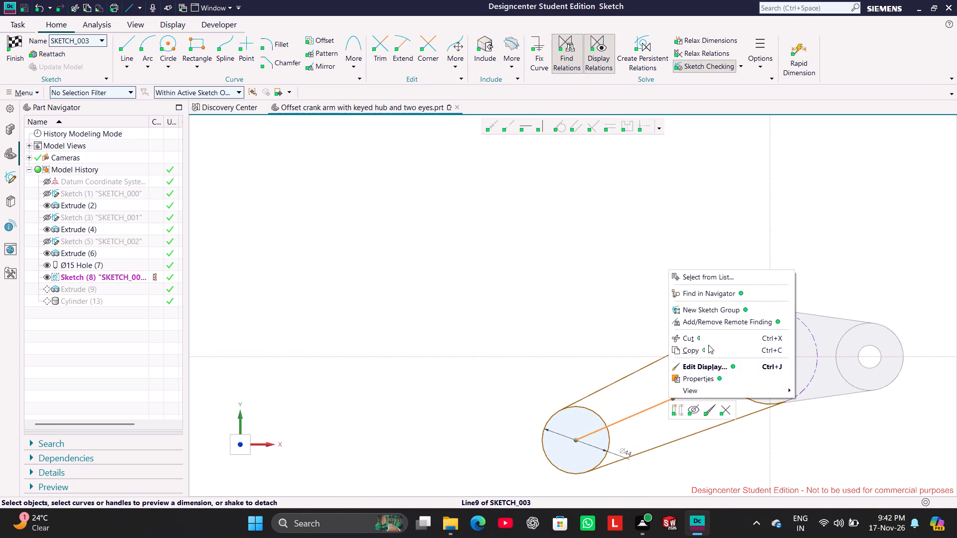
pyautogui.click(679, 408)
pyautogui.click(675, 399)
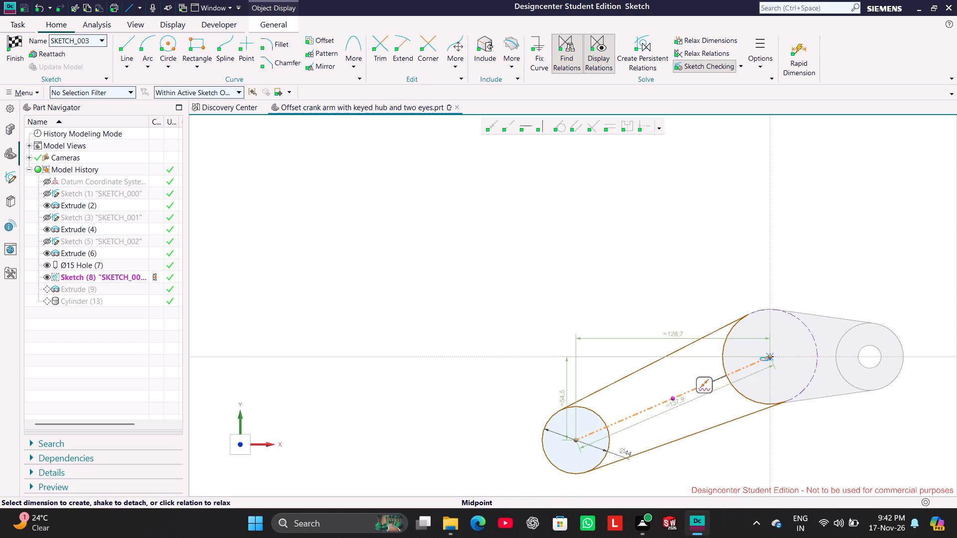
pyautogui.doubleClick(678, 402)
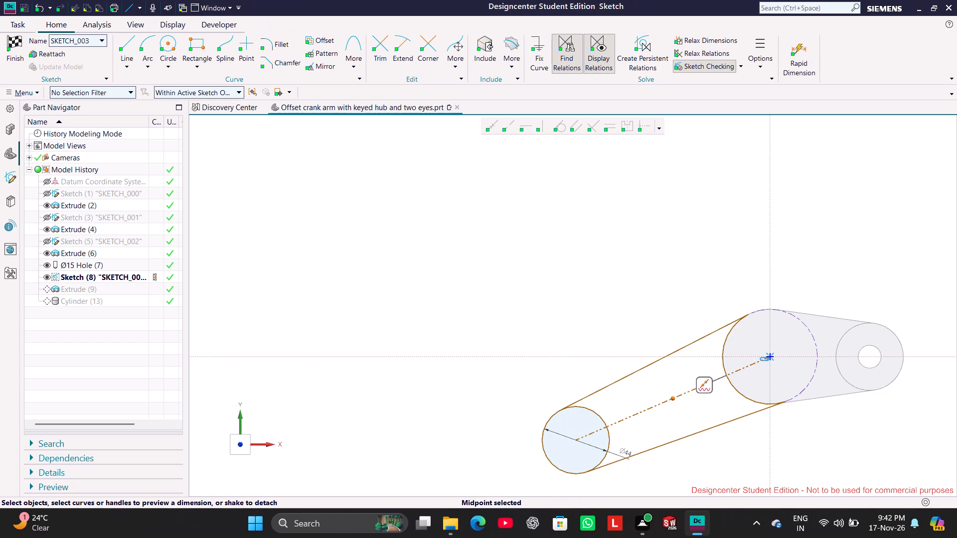
pyautogui.click(719, 456)
# Dimension the reference centreline parallel to its length, below the arm, and set it to 120 mm.
pyautogui.click(681, 396)
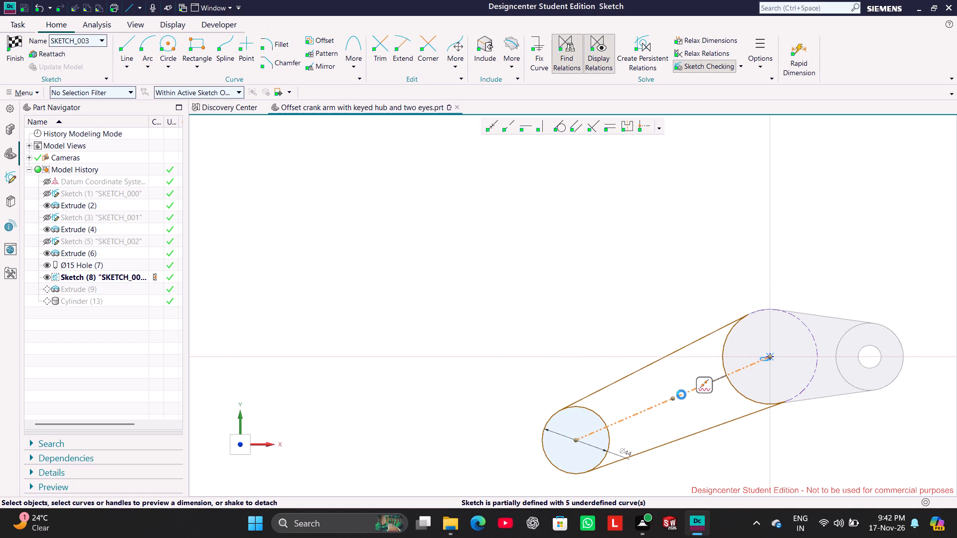
pyautogui.moveTo(681, 401); pyautogui.dragTo(705, 451)
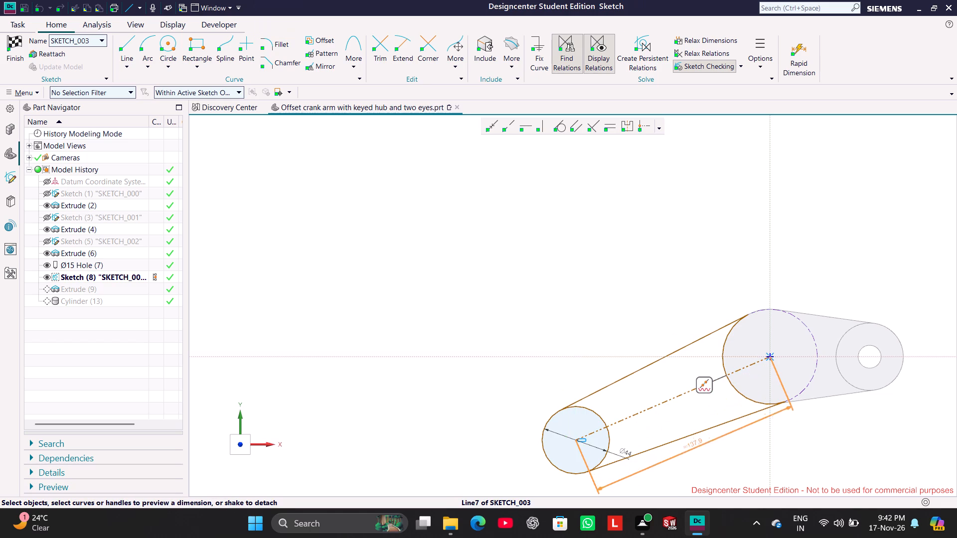
pyautogui.moveTo(705, 451); pyautogui.dragTo(711, 459)
pyautogui.doubleClick(704, 451)
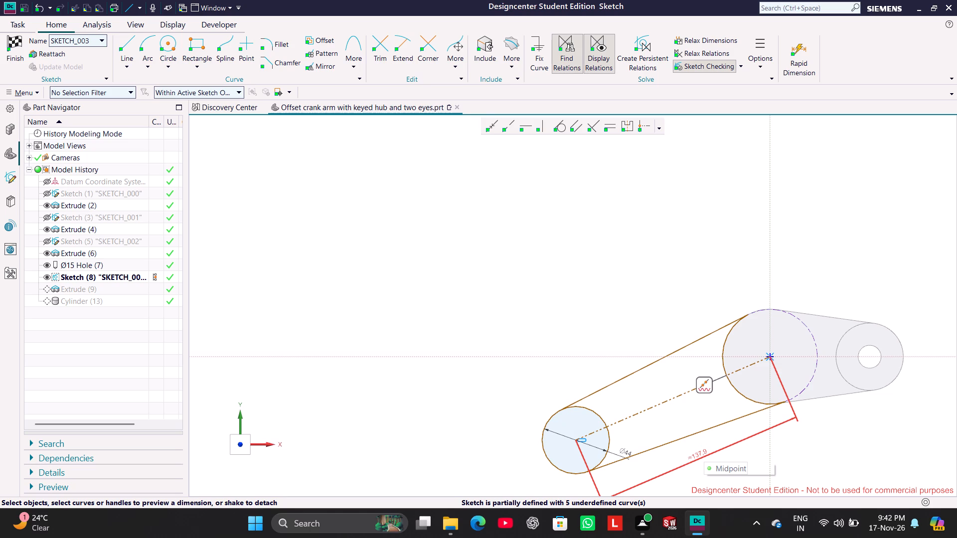
pyautogui.doubleClick(699, 452)
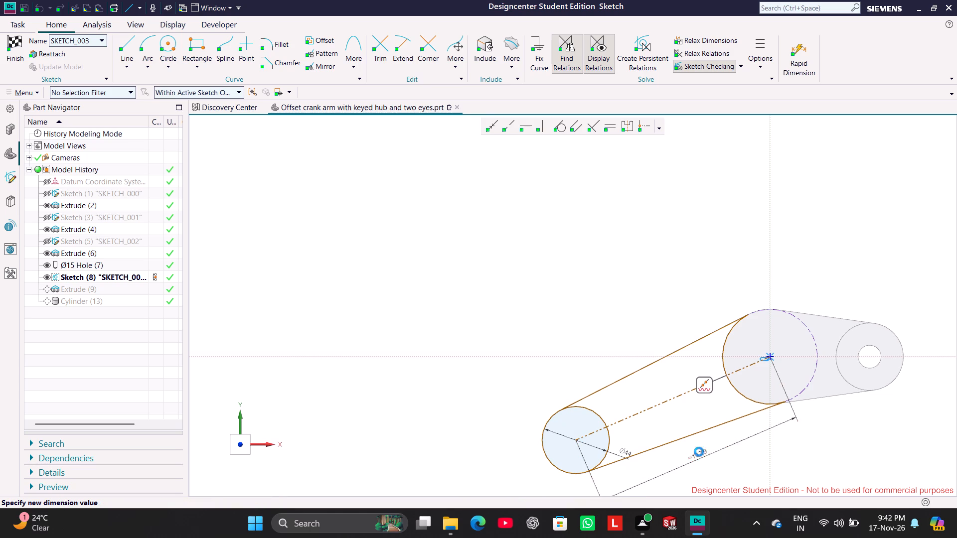
pyautogui.write('120')
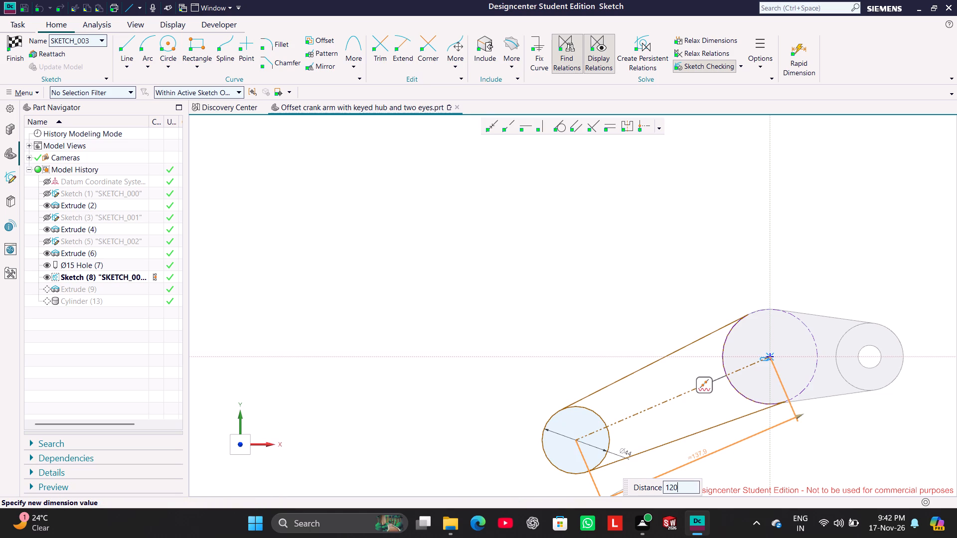
pyautogui.press('Return')
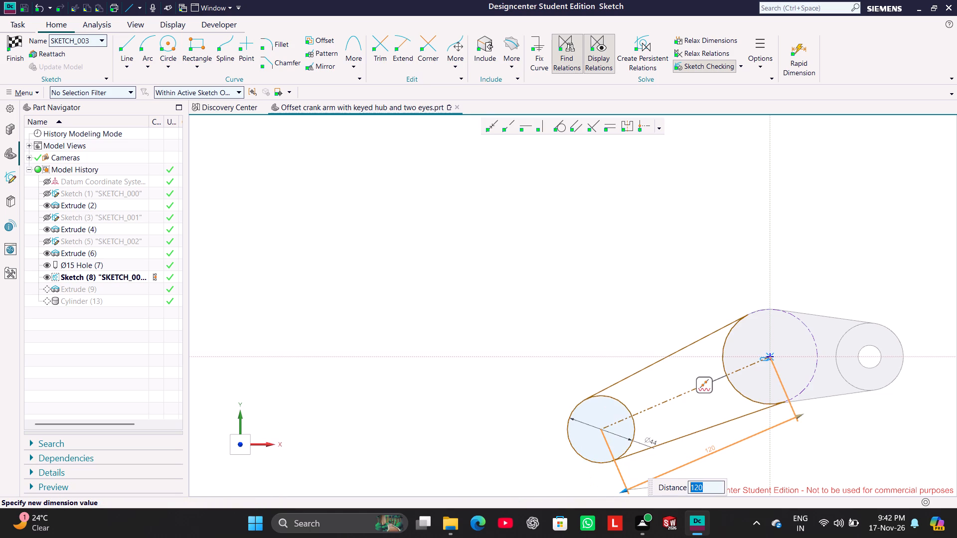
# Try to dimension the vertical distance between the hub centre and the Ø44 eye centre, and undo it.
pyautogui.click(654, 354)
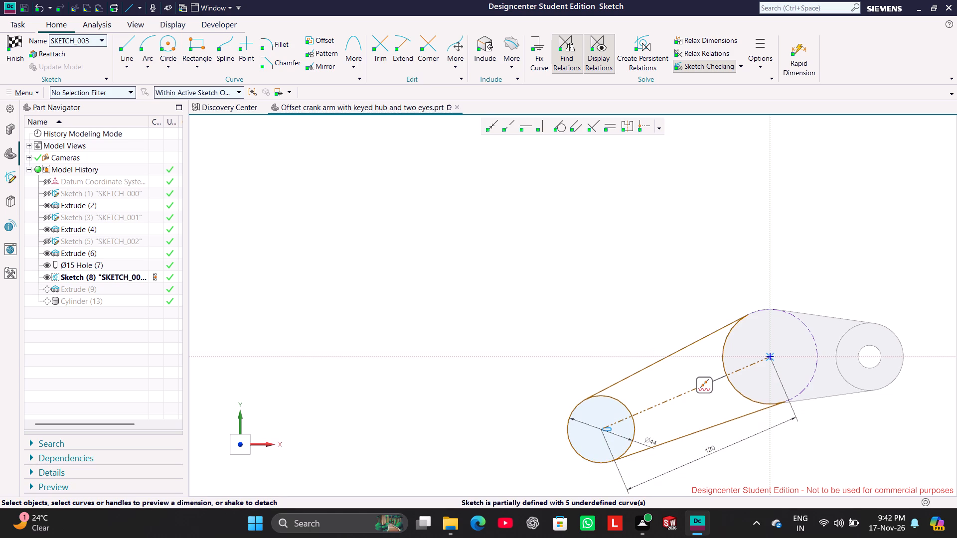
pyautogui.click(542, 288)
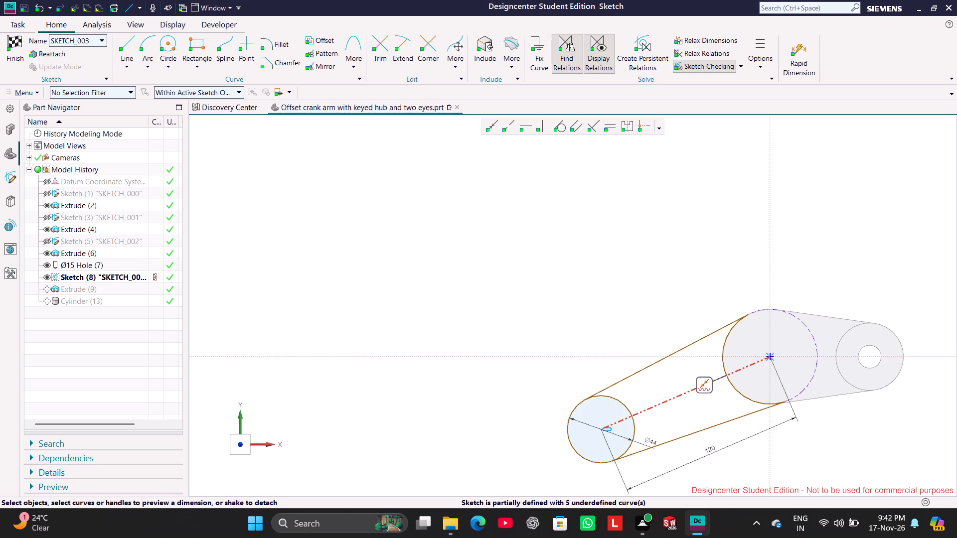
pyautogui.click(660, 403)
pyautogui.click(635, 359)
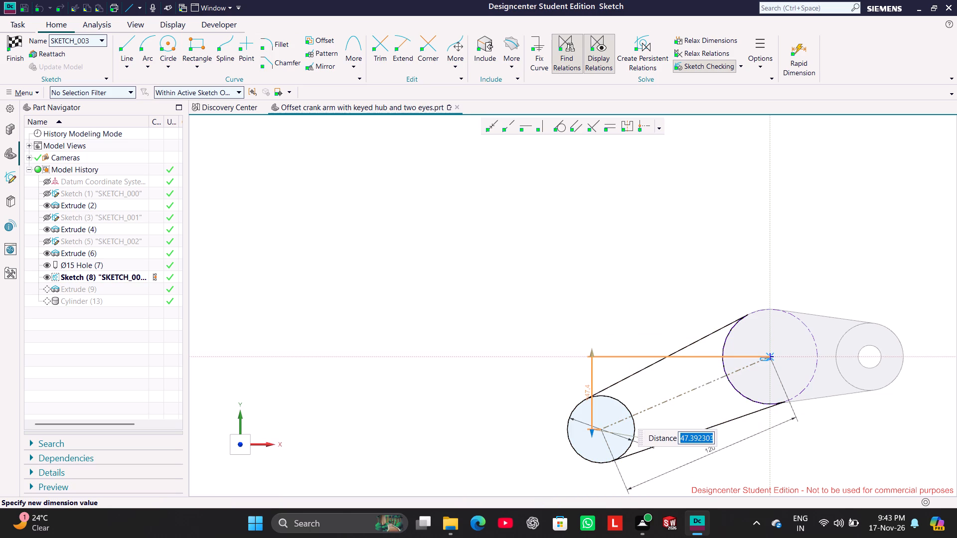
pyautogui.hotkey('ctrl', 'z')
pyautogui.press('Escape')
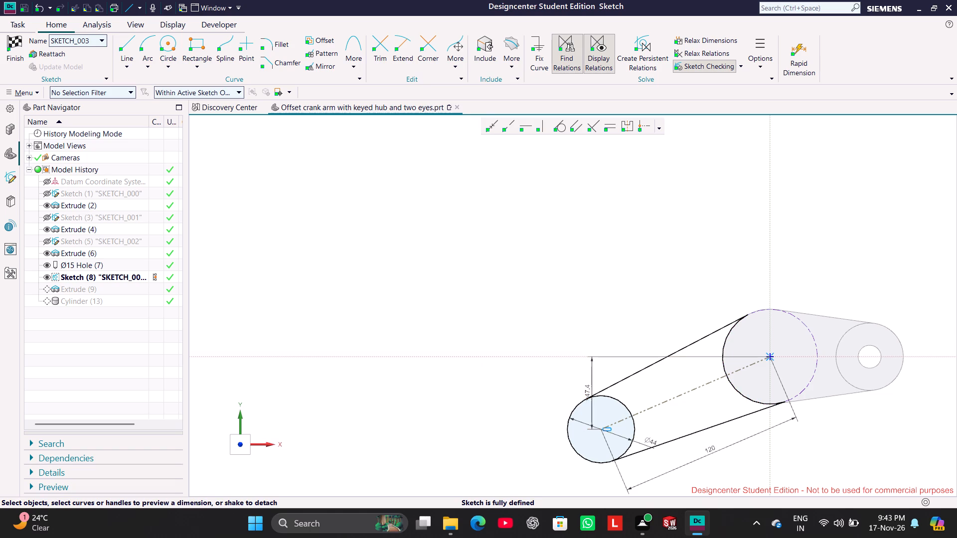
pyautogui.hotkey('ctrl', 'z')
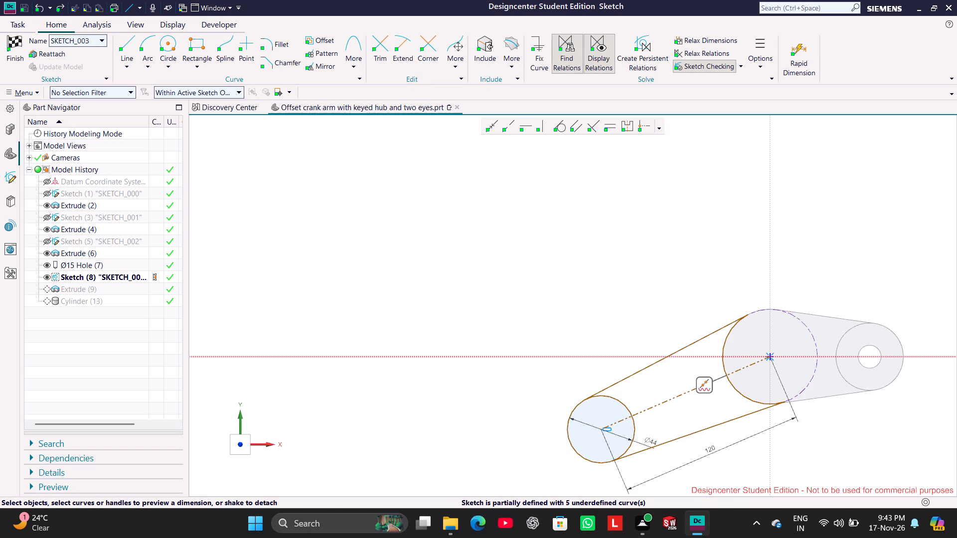
# Undo the 120 mm length dimension on the reference centreline between the hub and the Ø44 eye.
pyautogui.click(699, 357)
pyautogui.click(686, 391)
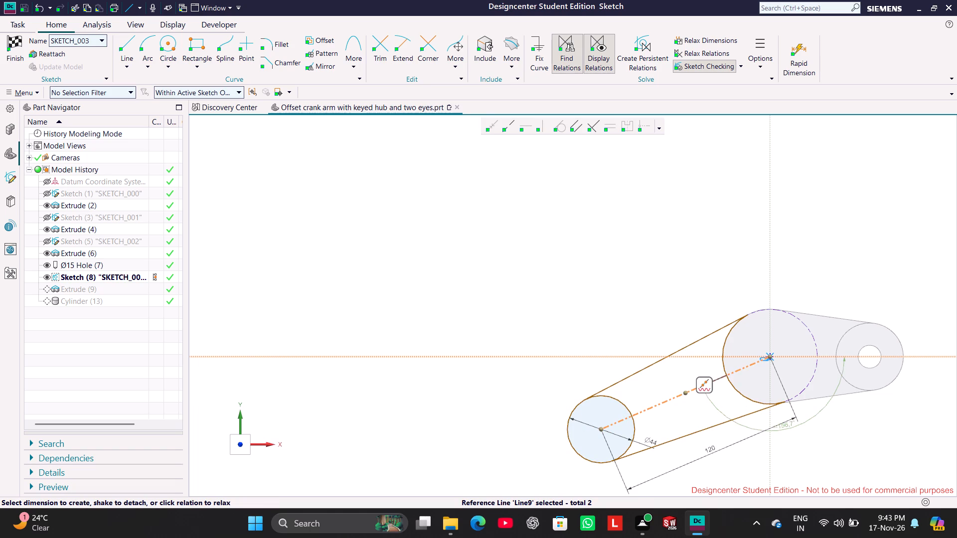
pyautogui.hotkey('ctrl', 'z')
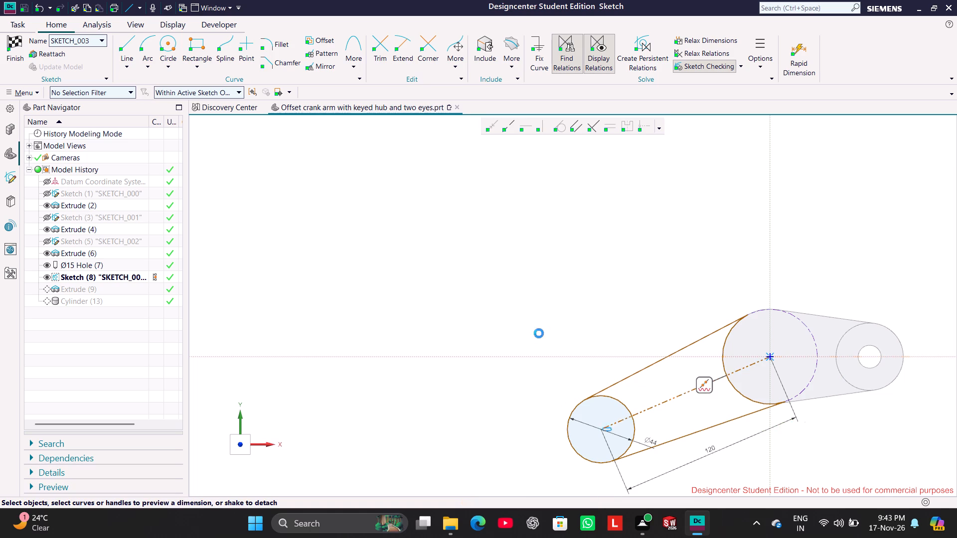
pyautogui.click(675, 398)
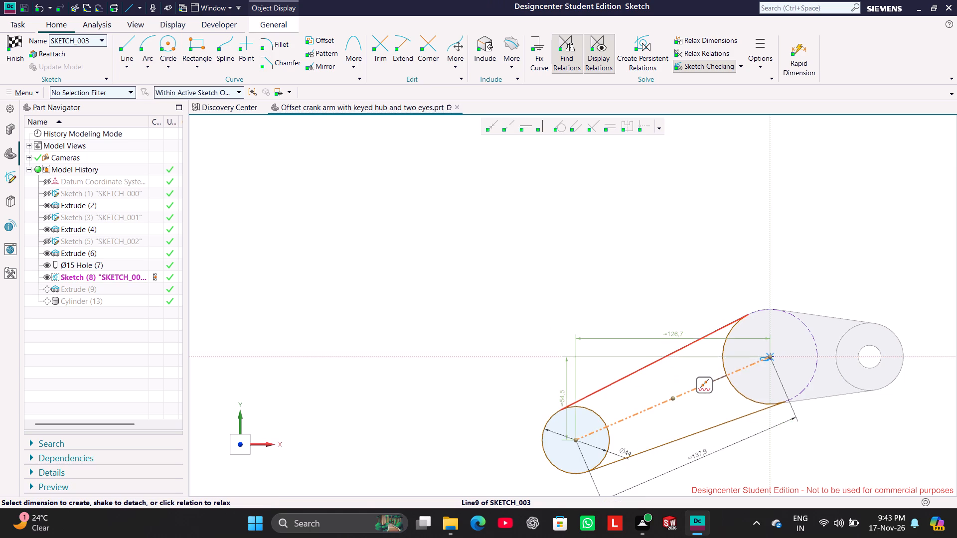
pyautogui.click(671, 359)
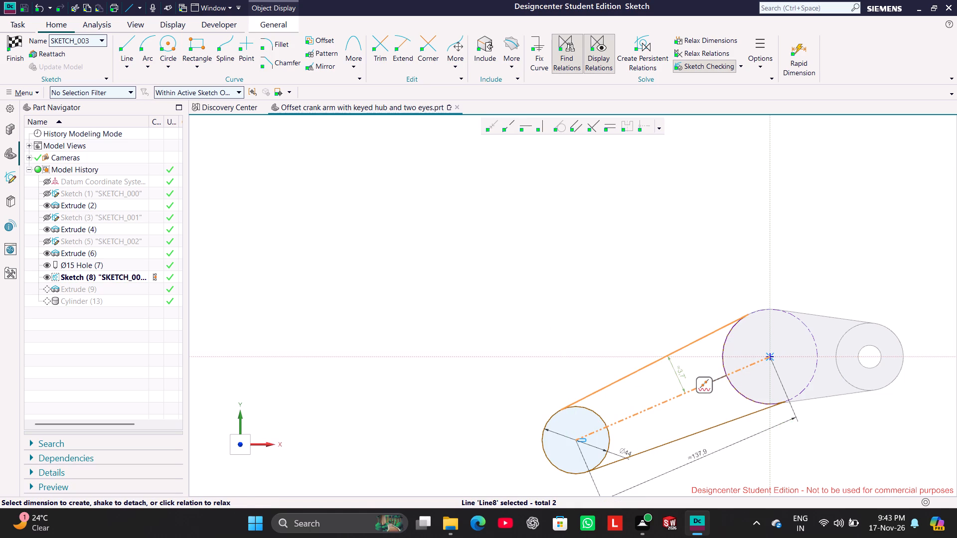
pyautogui.hotkey('ctrl', 'z')
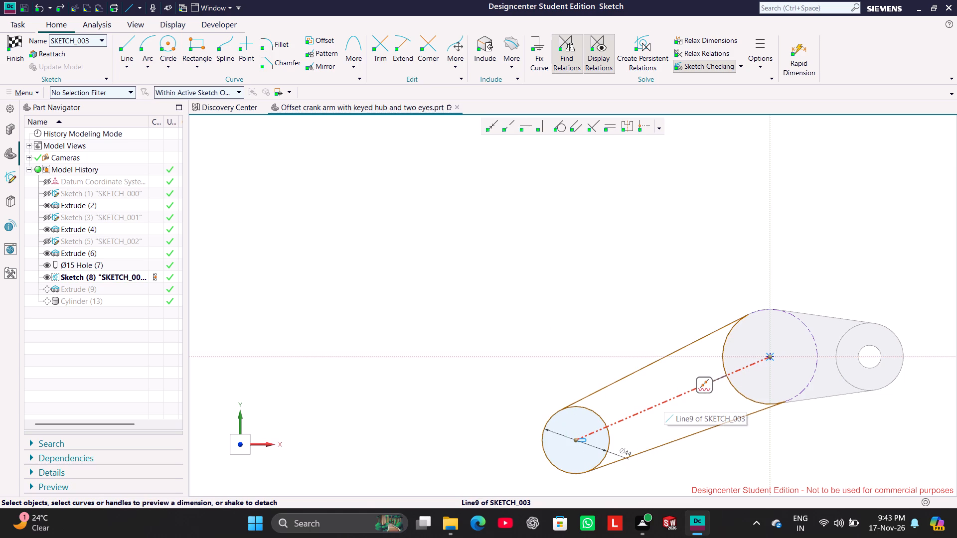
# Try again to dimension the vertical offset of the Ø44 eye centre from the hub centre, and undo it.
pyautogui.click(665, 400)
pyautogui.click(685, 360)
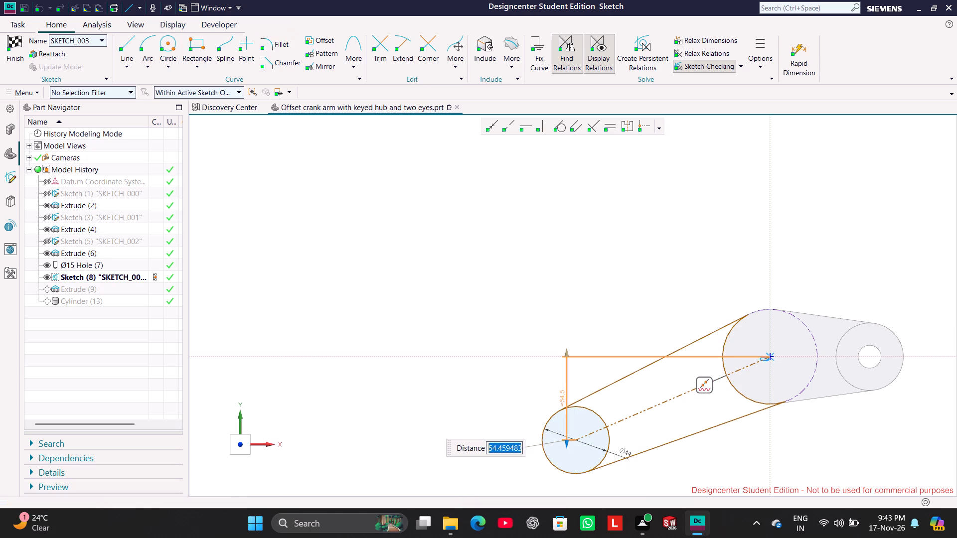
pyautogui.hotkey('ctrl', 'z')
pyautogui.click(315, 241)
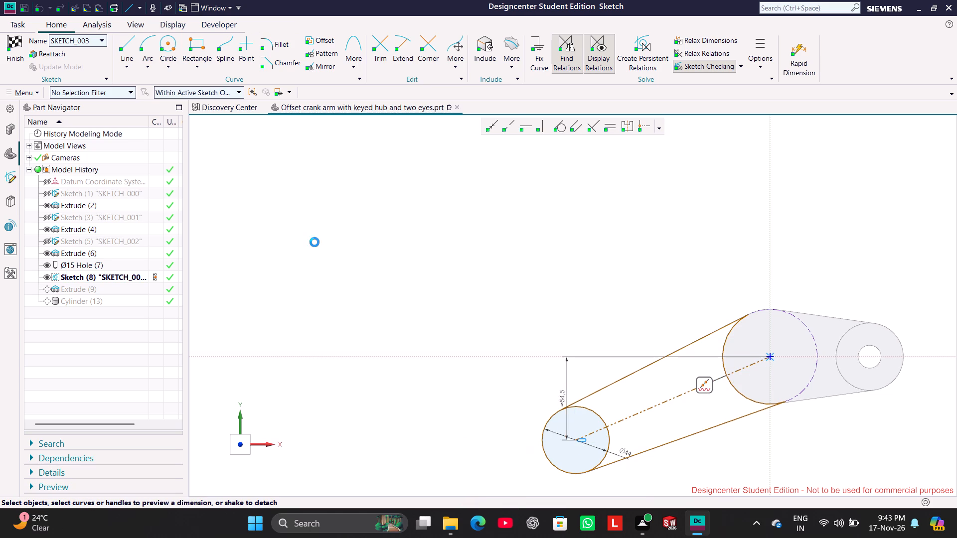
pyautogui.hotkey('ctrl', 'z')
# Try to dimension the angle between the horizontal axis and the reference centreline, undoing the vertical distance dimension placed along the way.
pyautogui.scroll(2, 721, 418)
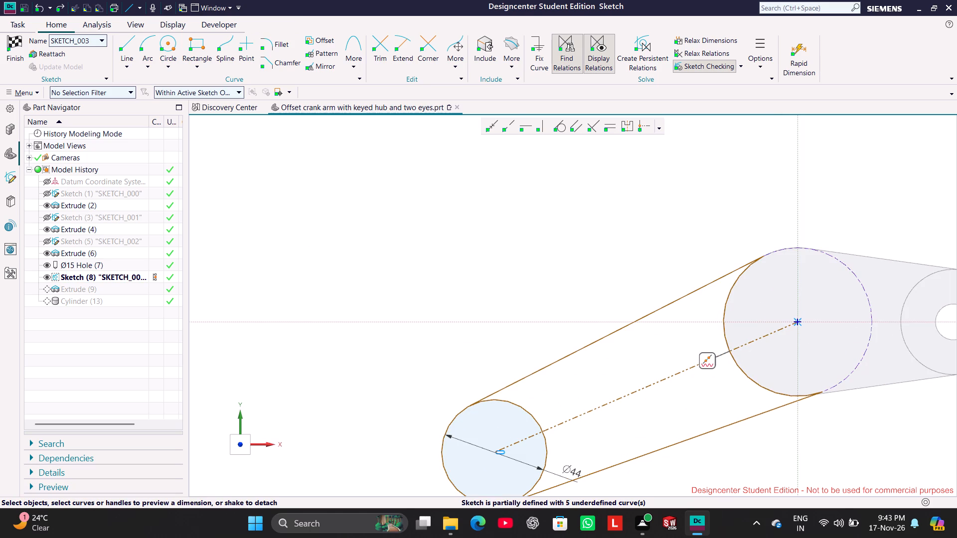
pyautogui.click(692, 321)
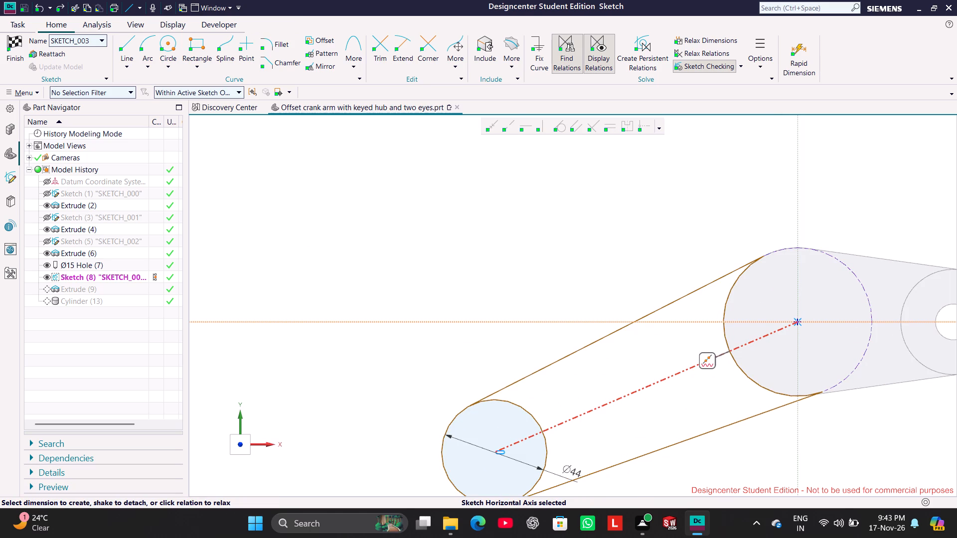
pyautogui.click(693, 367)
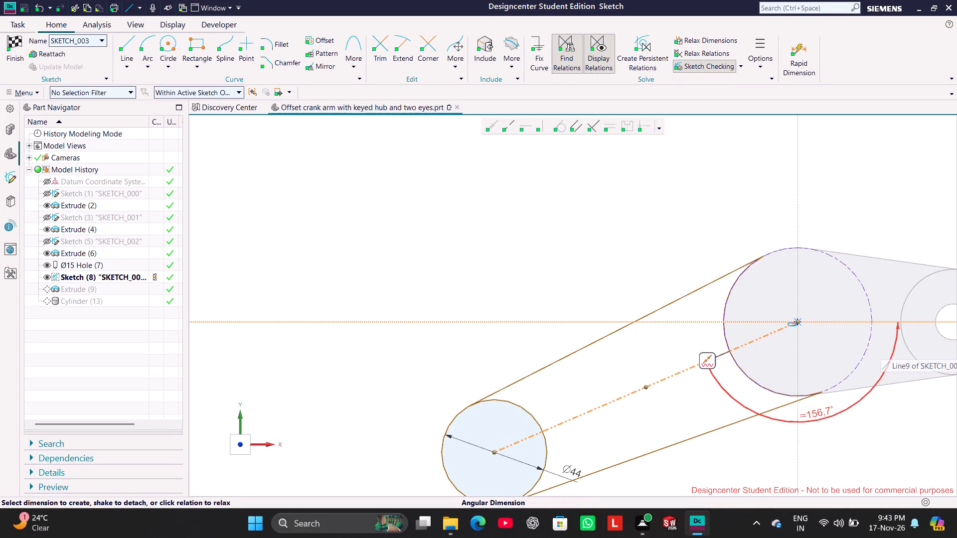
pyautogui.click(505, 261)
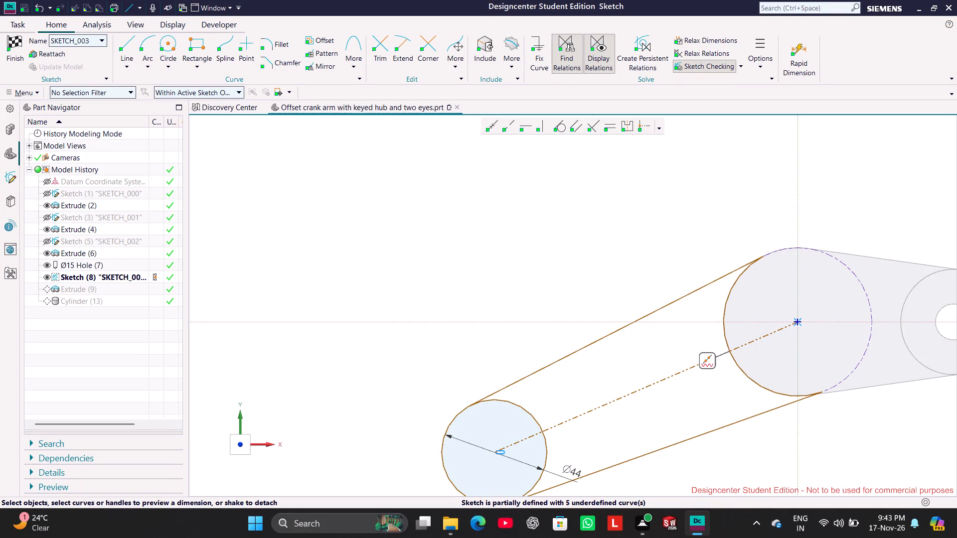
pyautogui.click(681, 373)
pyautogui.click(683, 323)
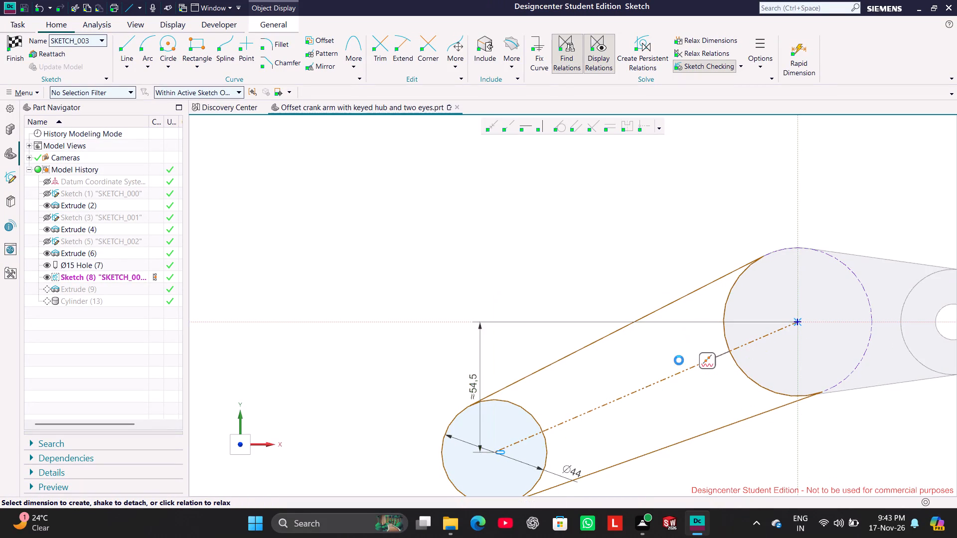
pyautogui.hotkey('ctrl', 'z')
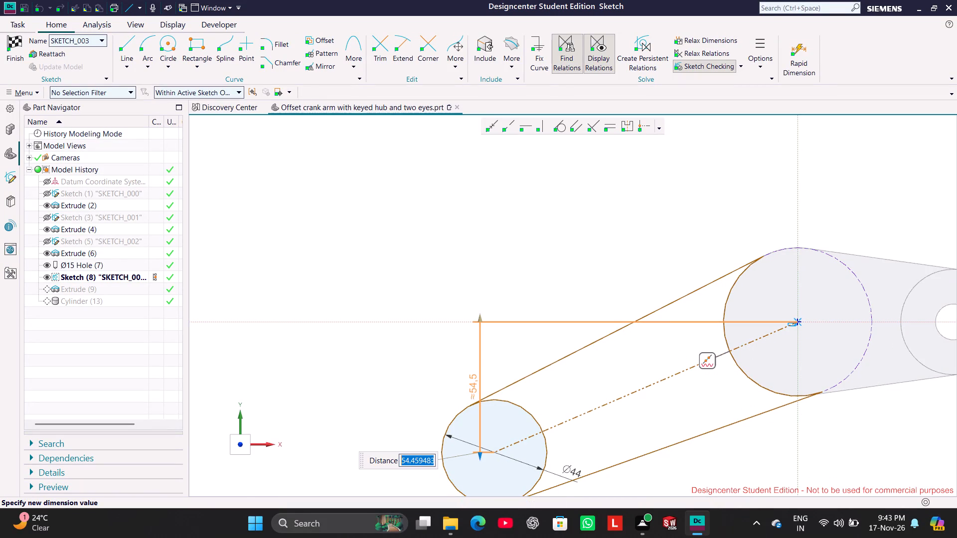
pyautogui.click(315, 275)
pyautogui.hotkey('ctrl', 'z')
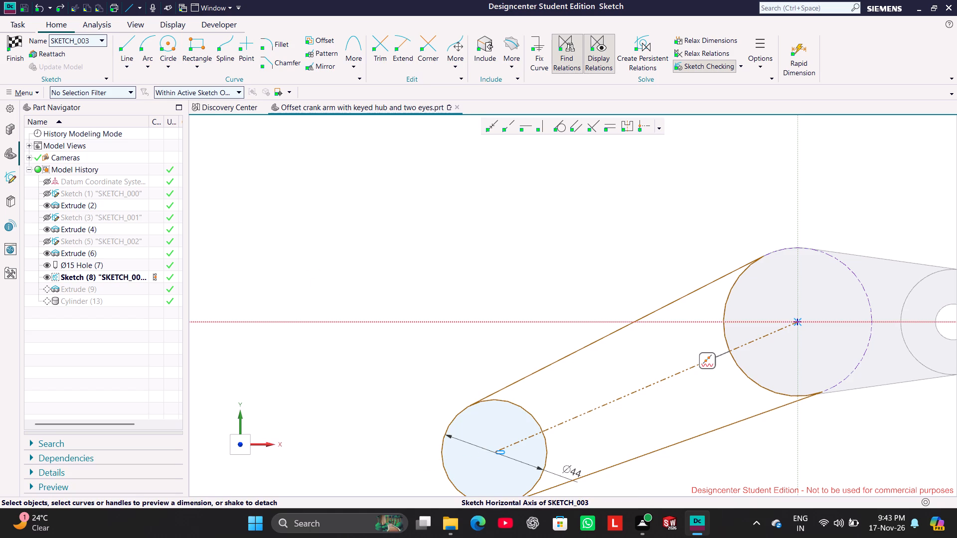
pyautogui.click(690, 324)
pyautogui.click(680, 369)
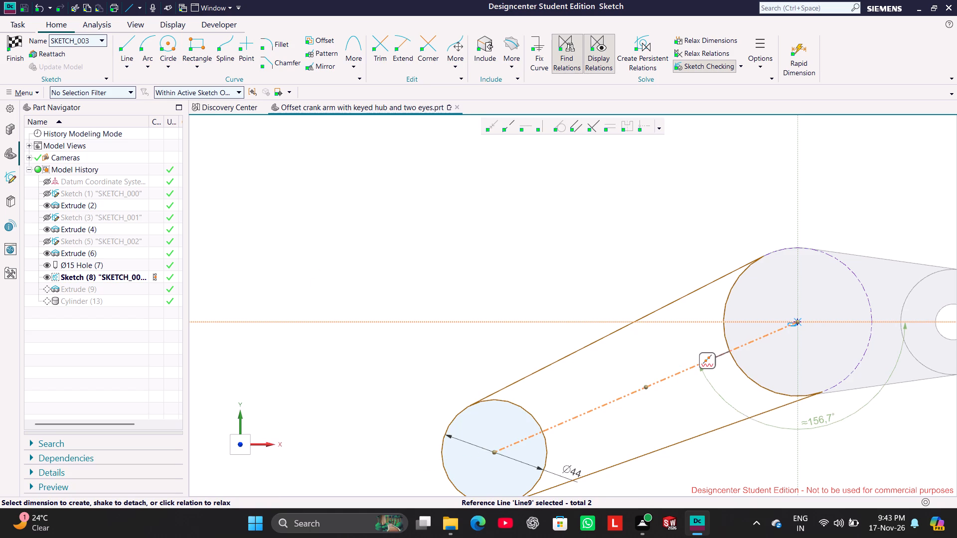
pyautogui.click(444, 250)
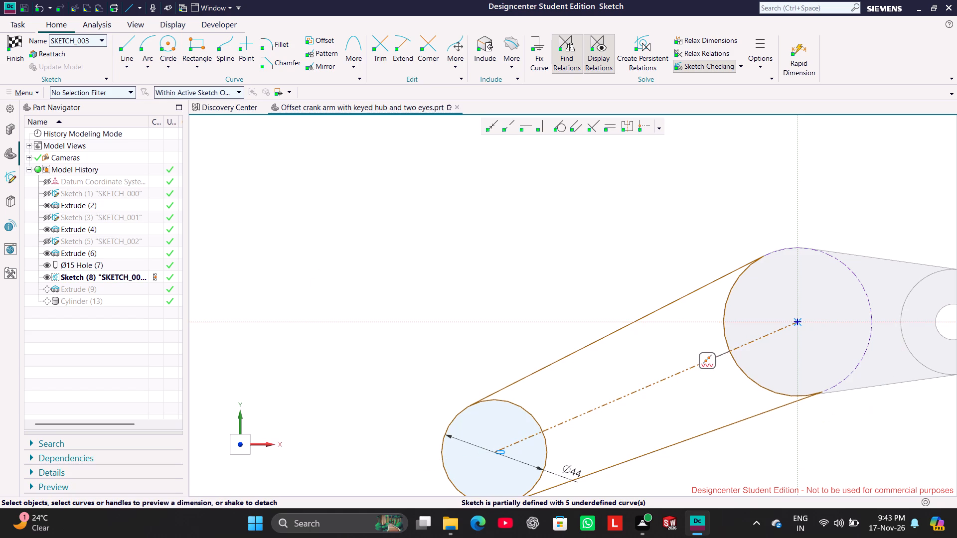
# Dimension the acute angle between the horizontal axis and the reference centreline on the eye's side of the hub, and set it to 30°.
pyautogui.click(528, 321)
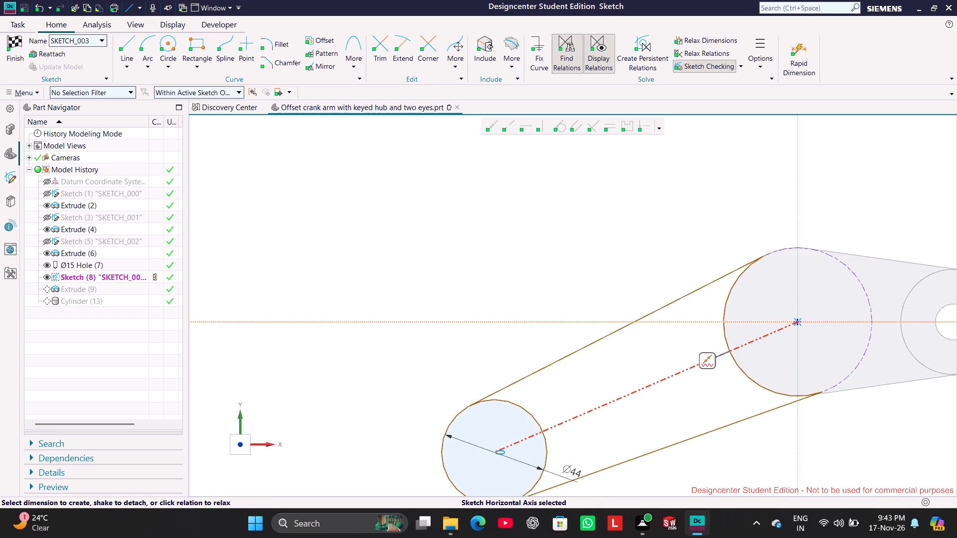
pyautogui.click(567, 418)
pyautogui.doubleClick(563, 371)
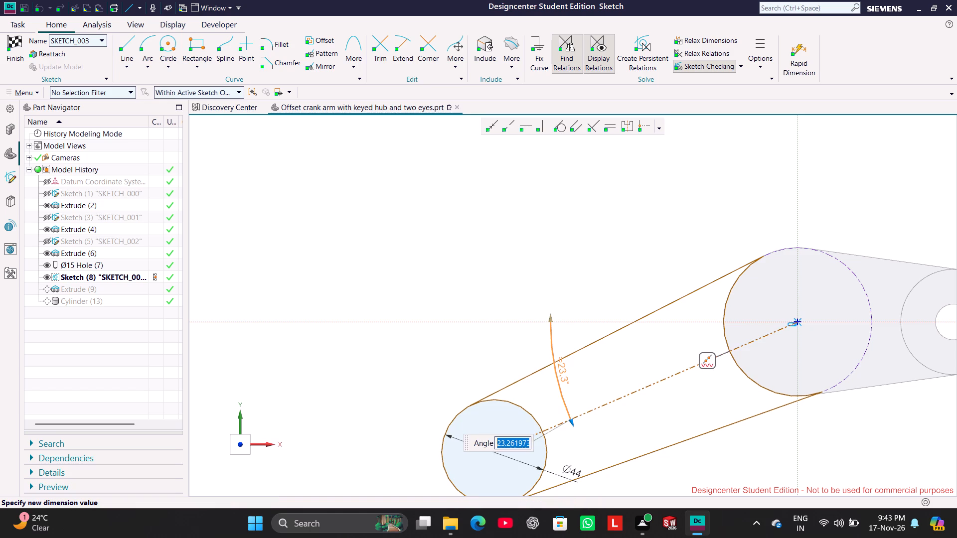
pyautogui.write('30')
pyautogui.press('Return')
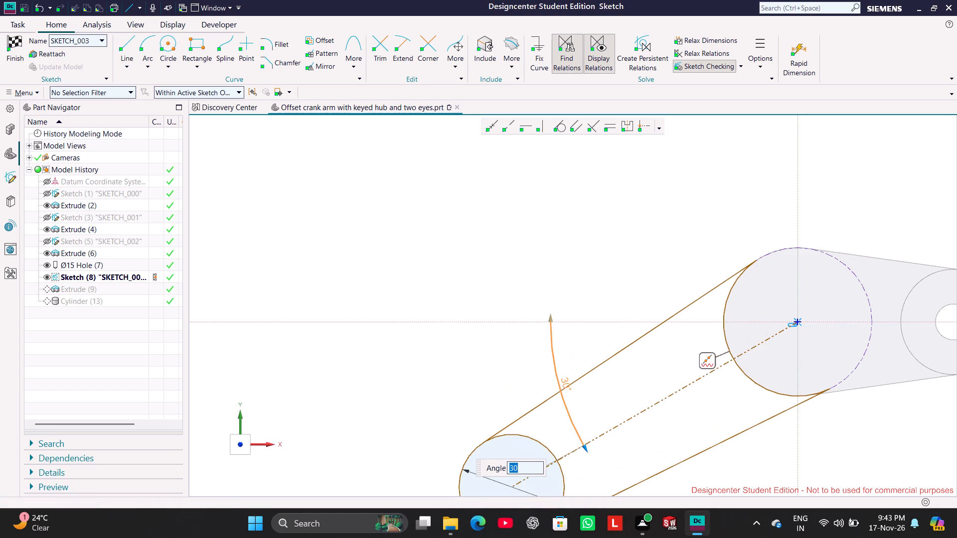
pyautogui.click(638, 239)
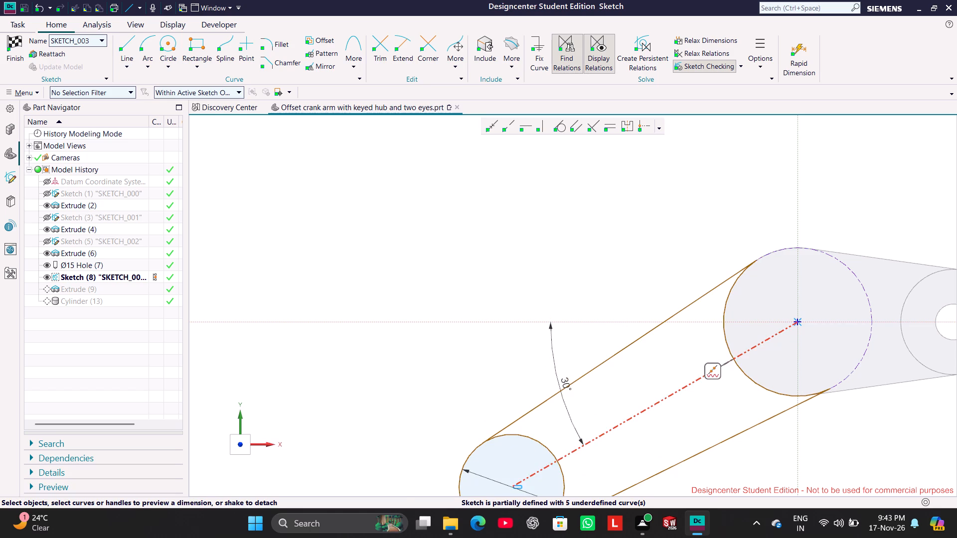
# Reposition the Ø44 diameter dimension horizontally on the outer side of the eye circle, away from the arm.
pyautogui.scroll(1, 682, 393)
pyautogui.scroll(-4, 695, 416)
pyautogui.scroll(2, 703, 471)
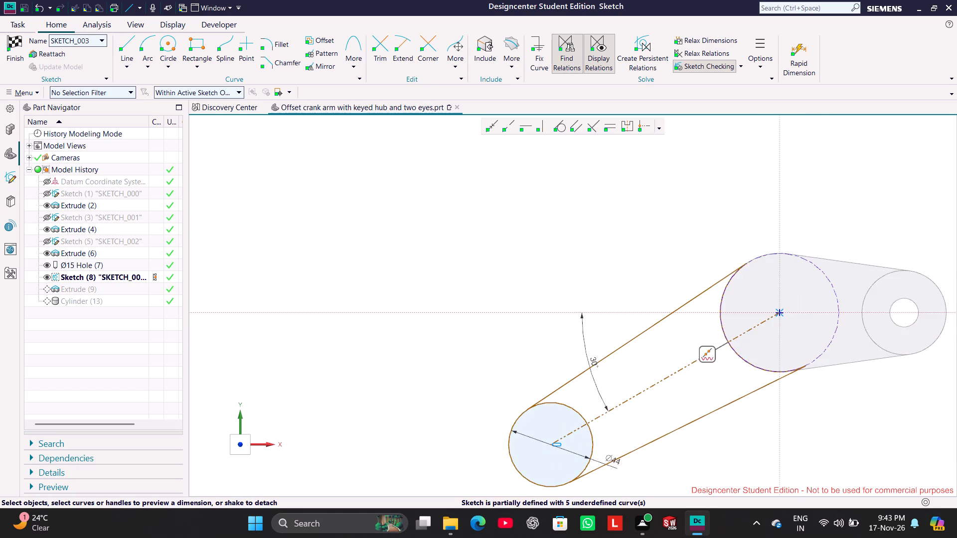
pyautogui.scroll(1, 682, 465)
pyautogui.scroll(-1, 668, 462)
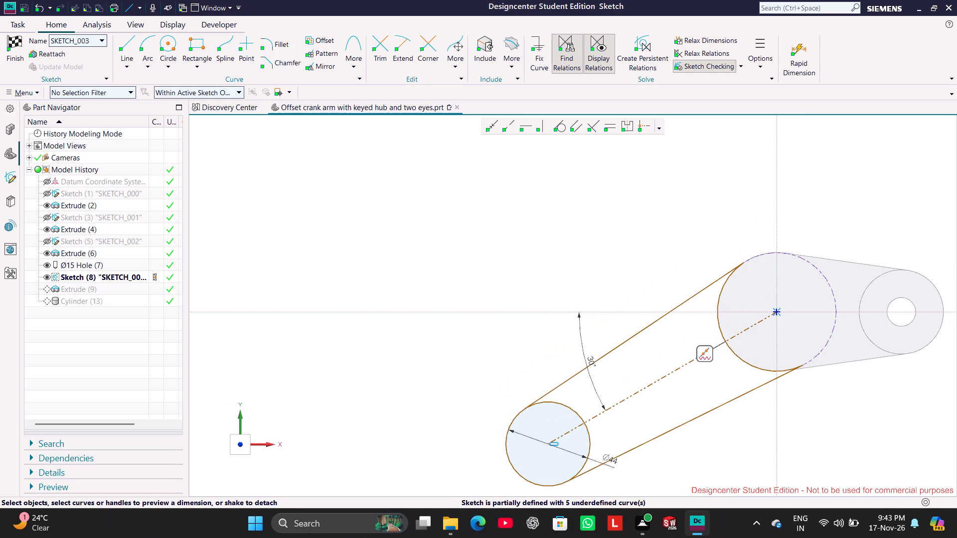
pyautogui.moveTo(610, 456); pyautogui.dragTo(437, 452)
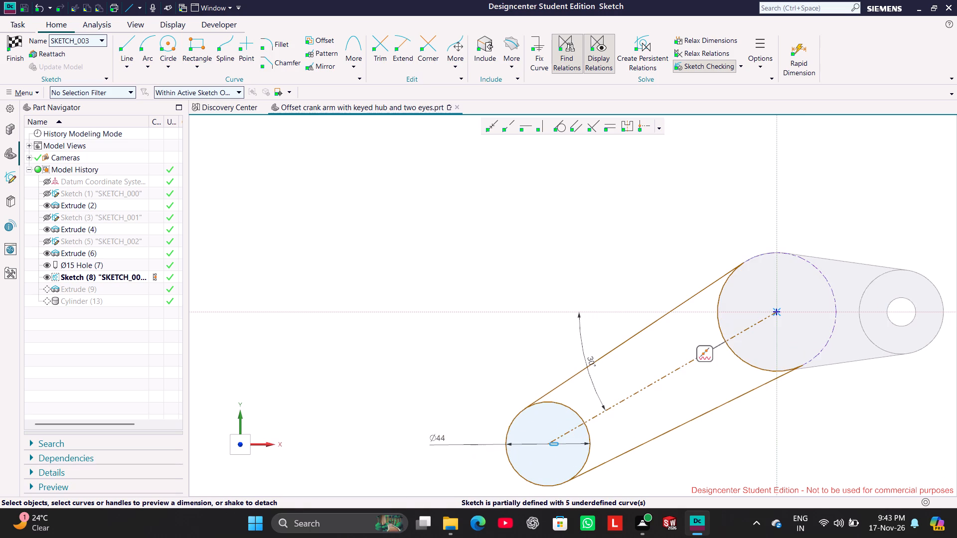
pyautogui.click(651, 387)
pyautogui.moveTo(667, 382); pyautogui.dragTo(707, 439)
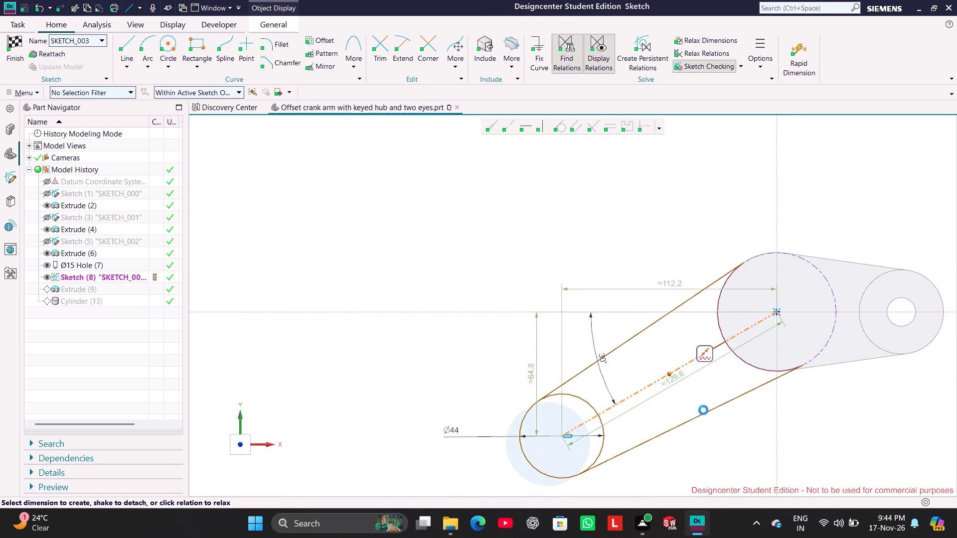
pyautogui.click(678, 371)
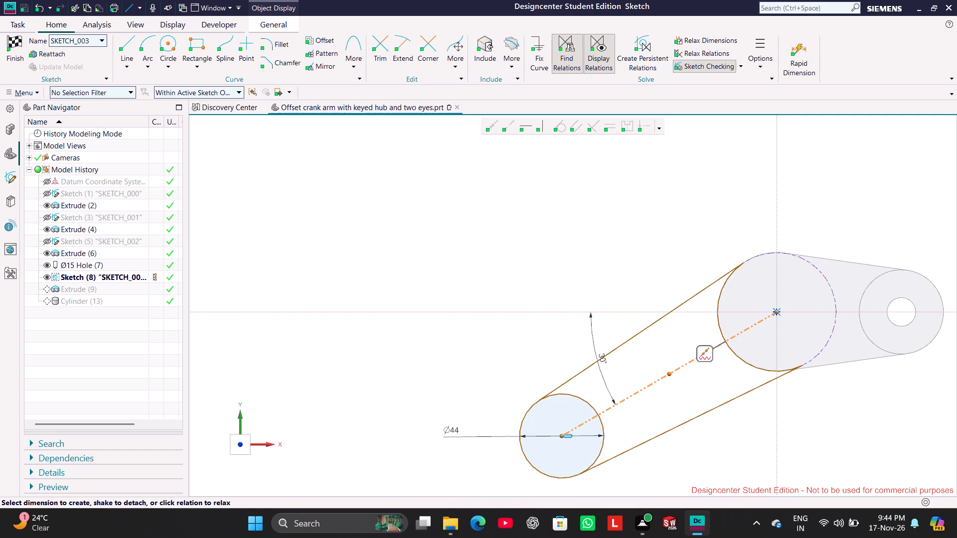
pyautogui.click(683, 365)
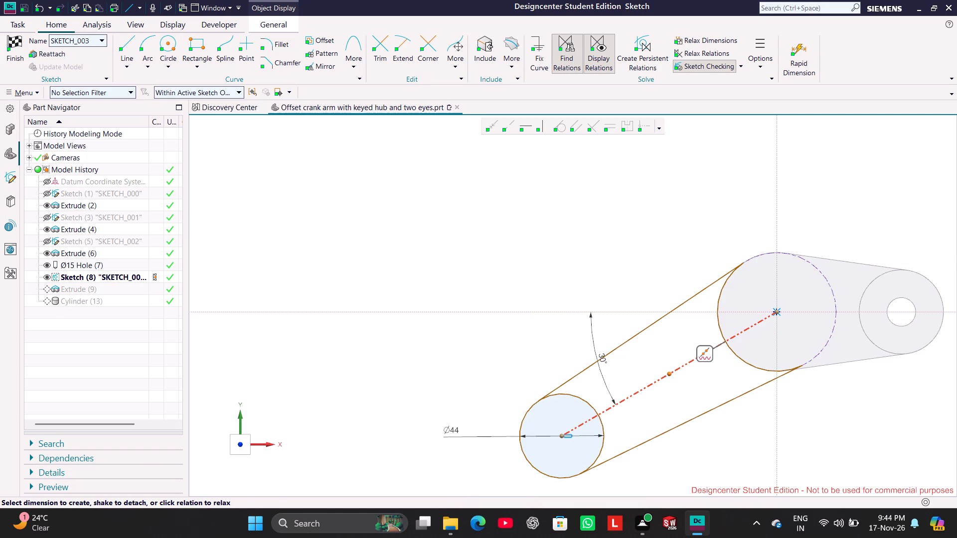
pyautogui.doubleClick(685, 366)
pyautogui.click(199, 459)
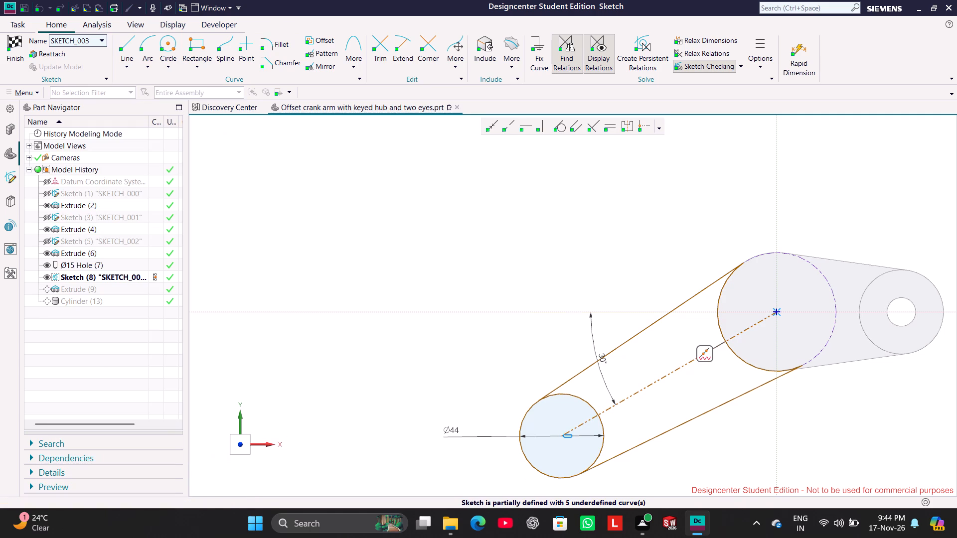
# Dimension the reference centreline's length parallel to it, set it to 120, and finish the sketch.
pyautogui.click(670, 375)
pyautogui.moveTo(678, 380); pyautogui.dragTo(679, 380)
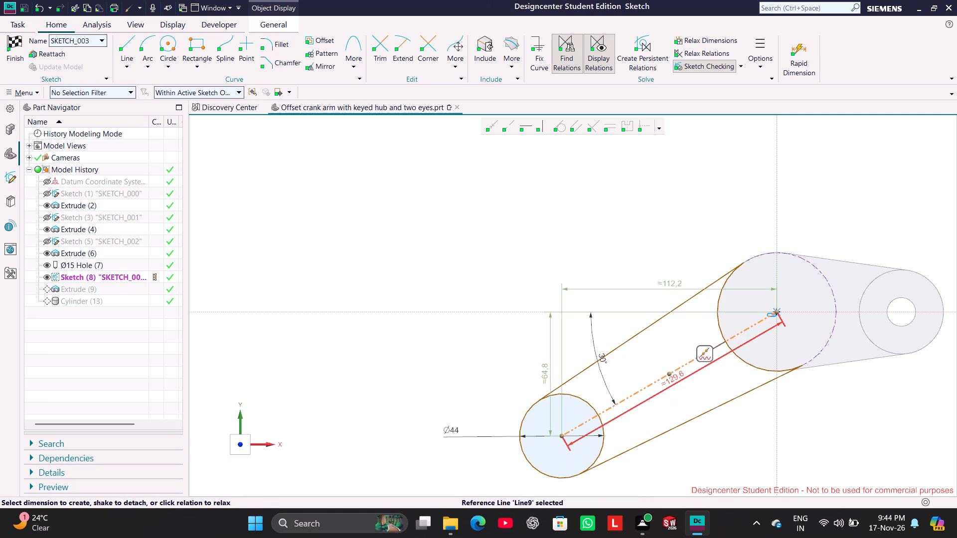
pyautogui.moveTo(679, 380); pyautogui.dragTo(719, 448)
pyautogui.doubleClick(714, 437)
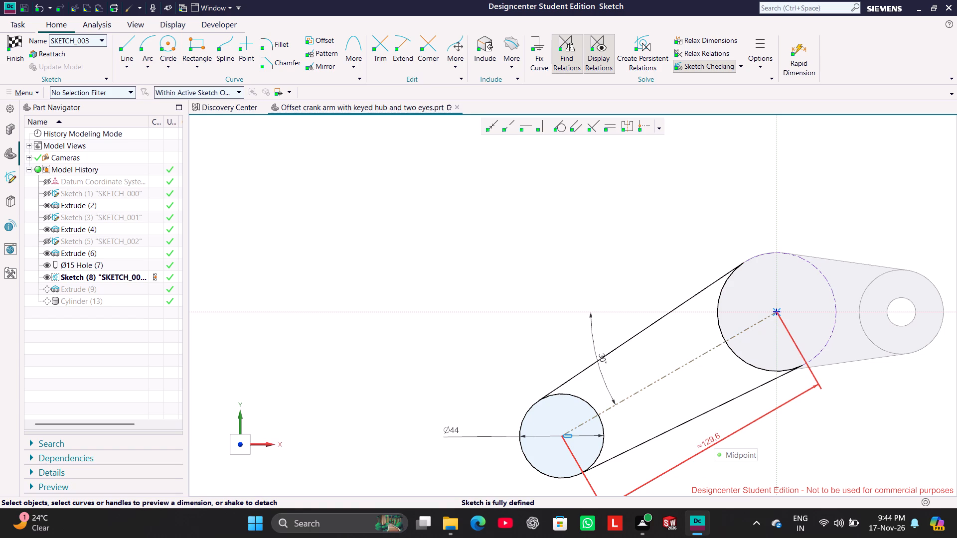
pyautogui.doubleClick(714, 435)
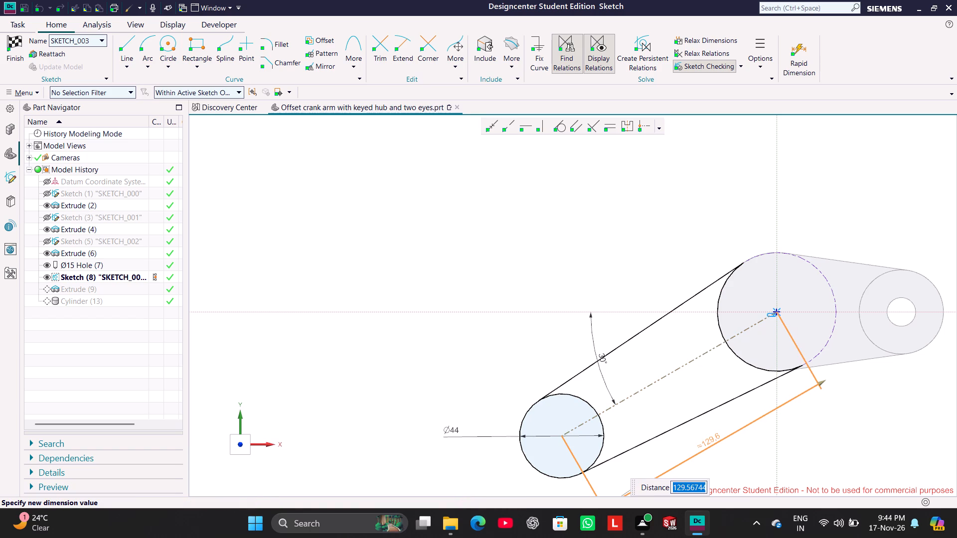
pyautogui.write('120')
pyautogui.press('Return')
pyautogui.click(640, 223)
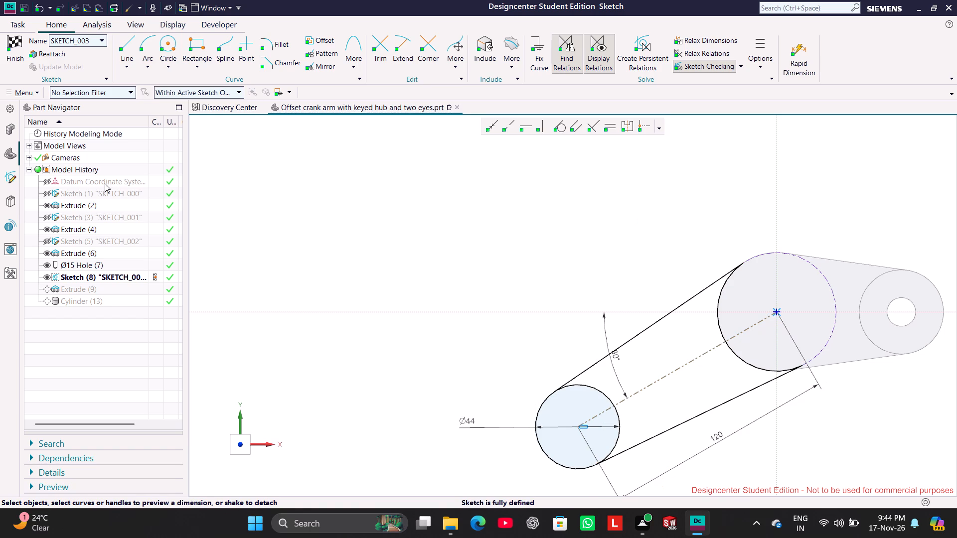
pyautogui.click(12, 50)
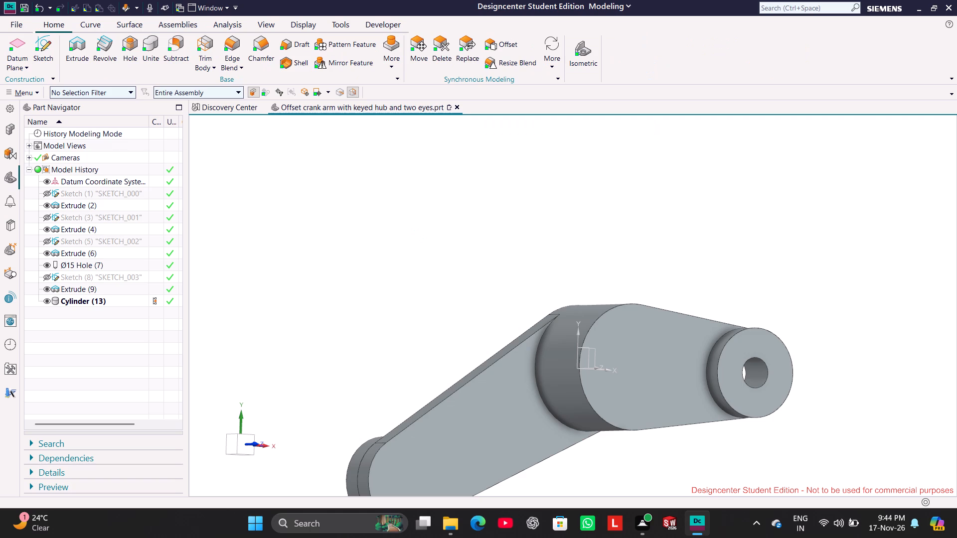
# Orient the model to the isometric view and turn off the display of face edges.
pyautogui.click(592, 48)
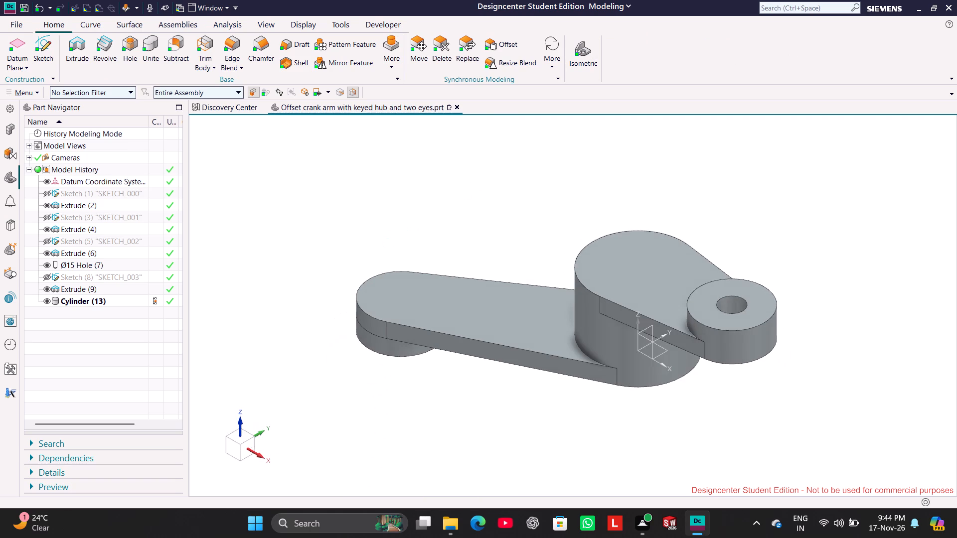
pyautogui.moveTo(328, 251); pyautogui.dragTo(348, 233, button='right')
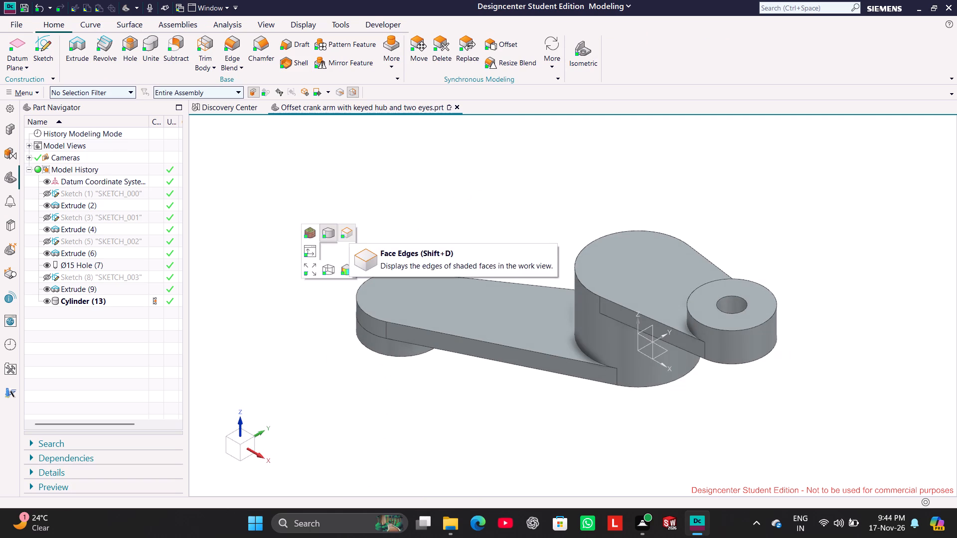
pyautogui.moveTo(348, 233); pyautogui.dragTo(343, 241, button='right')
pyautogui.moveTo(343, 241); pyautogui.dragTo(343, 245, button='right')
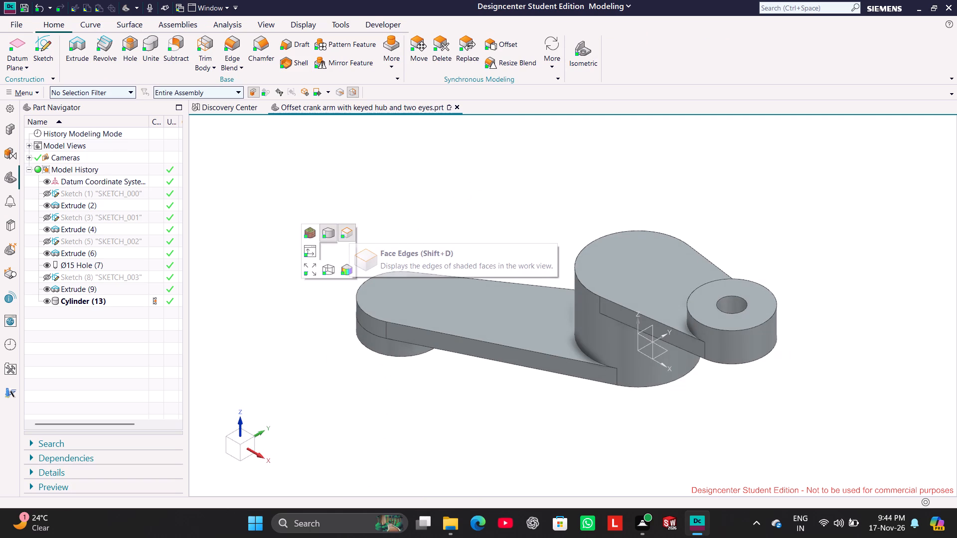
pyautogui.moveTo(343, 245); pyautogui.dragTo(339, 251, button='right')
pyautogui.rightClick(331, 260)
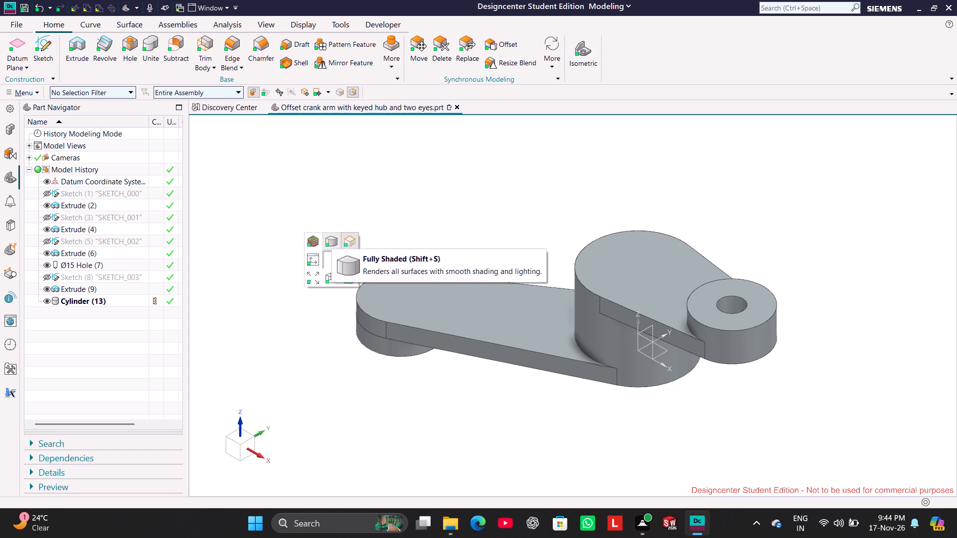
pyautogui.moveTo(333, 268); pyautogui.dragTo(338, 255, button='right')
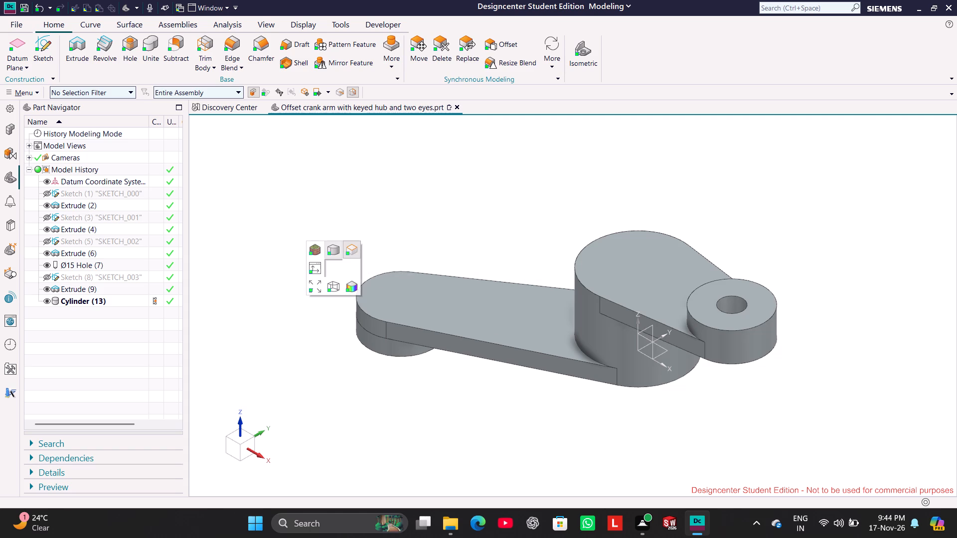
pyautogui.moveTo(338, 255); pyautogui.dragTo(317, 254, button='right')
pyautogui.moveTo(317, 254); pyautogui.dragTo(329, 280, button='right')
pyautogui.moveTo(329, 280); pyautogui.dragTo(349, 291, button='right')
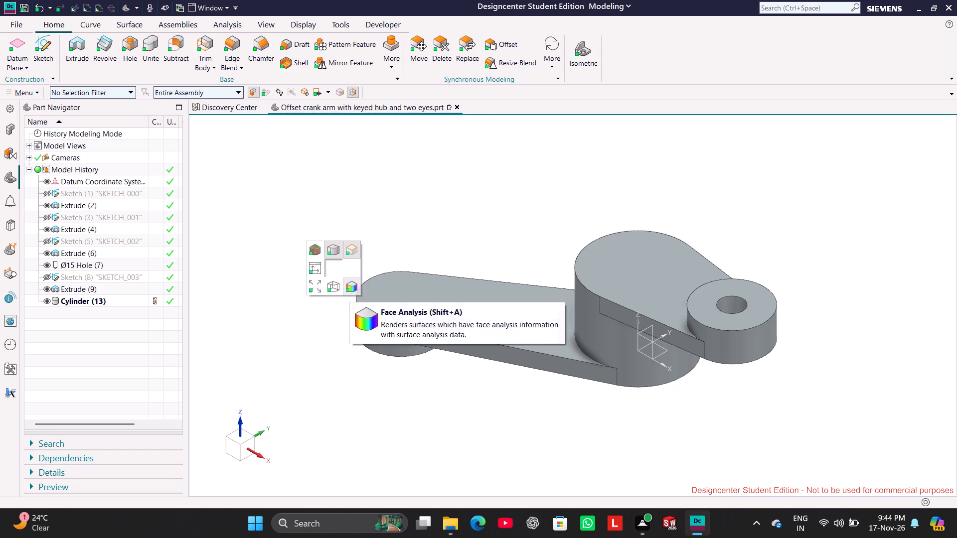
pyautogui.moveTo(349, 291); pyautogui.dragTo(317, 288, button='right')
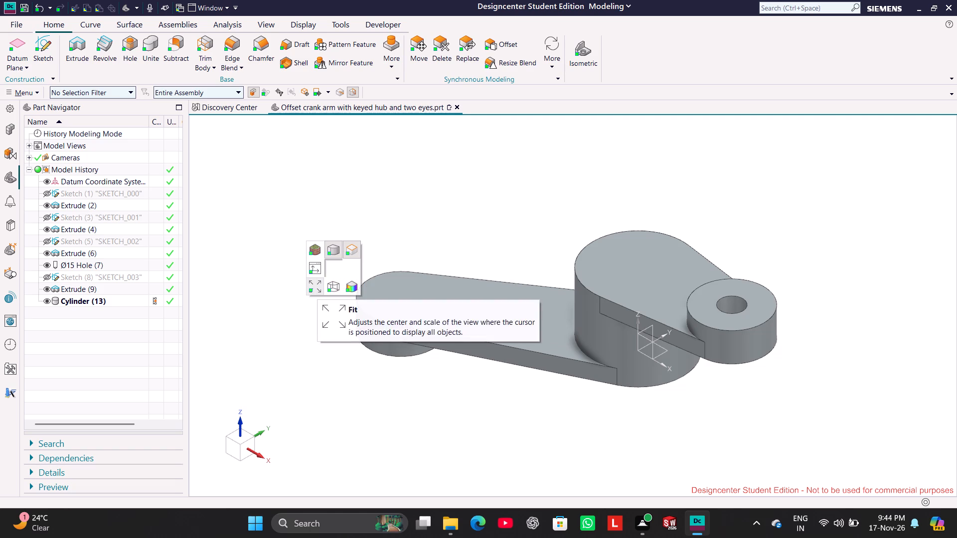
pyautogui.moveTo(317, 288); pyautogui.dragTo(385, 221, button='right')
pyautogui.moveTo(326, 235); pyautogui.dragTo(335, 221, button='right')
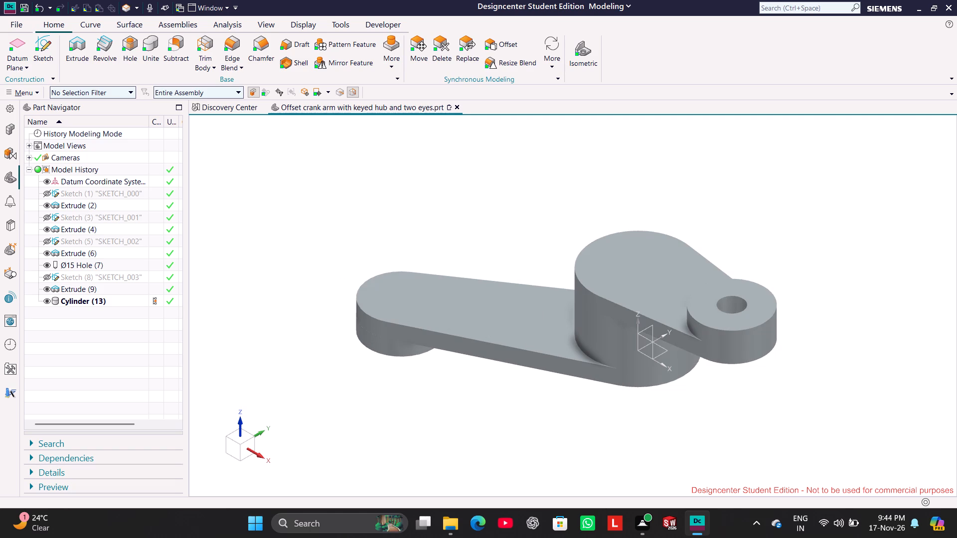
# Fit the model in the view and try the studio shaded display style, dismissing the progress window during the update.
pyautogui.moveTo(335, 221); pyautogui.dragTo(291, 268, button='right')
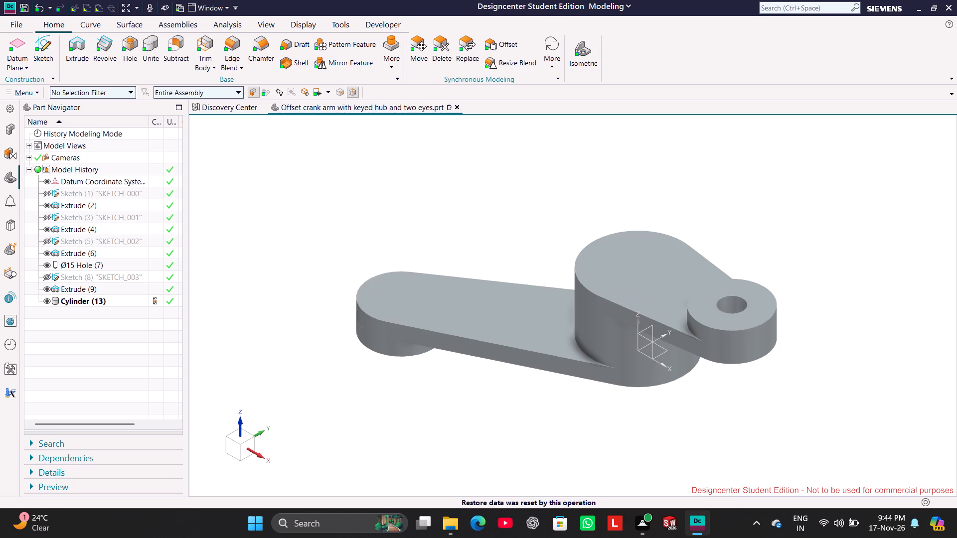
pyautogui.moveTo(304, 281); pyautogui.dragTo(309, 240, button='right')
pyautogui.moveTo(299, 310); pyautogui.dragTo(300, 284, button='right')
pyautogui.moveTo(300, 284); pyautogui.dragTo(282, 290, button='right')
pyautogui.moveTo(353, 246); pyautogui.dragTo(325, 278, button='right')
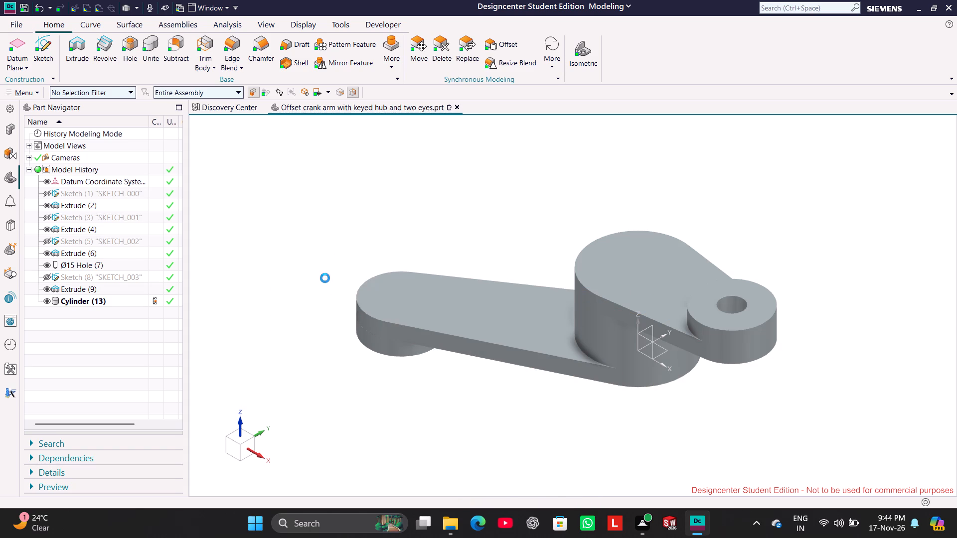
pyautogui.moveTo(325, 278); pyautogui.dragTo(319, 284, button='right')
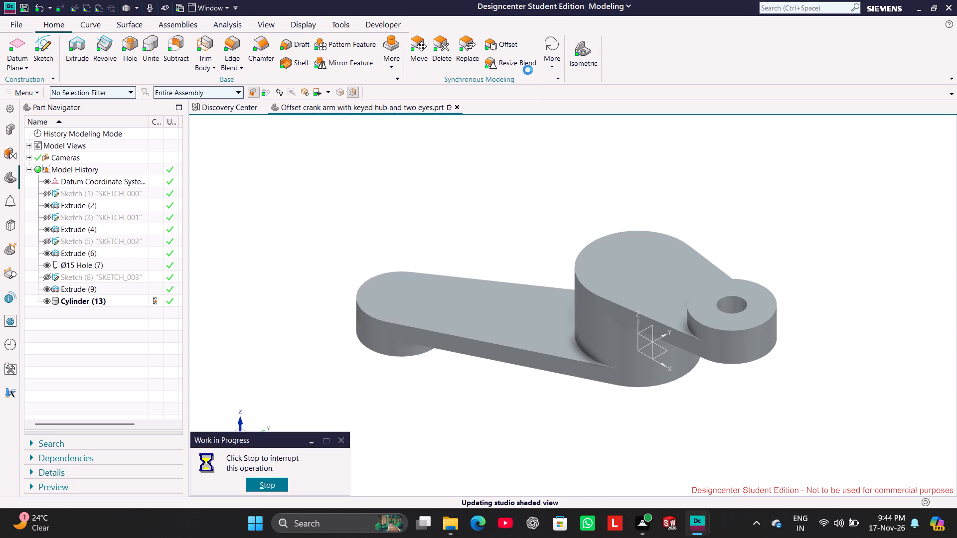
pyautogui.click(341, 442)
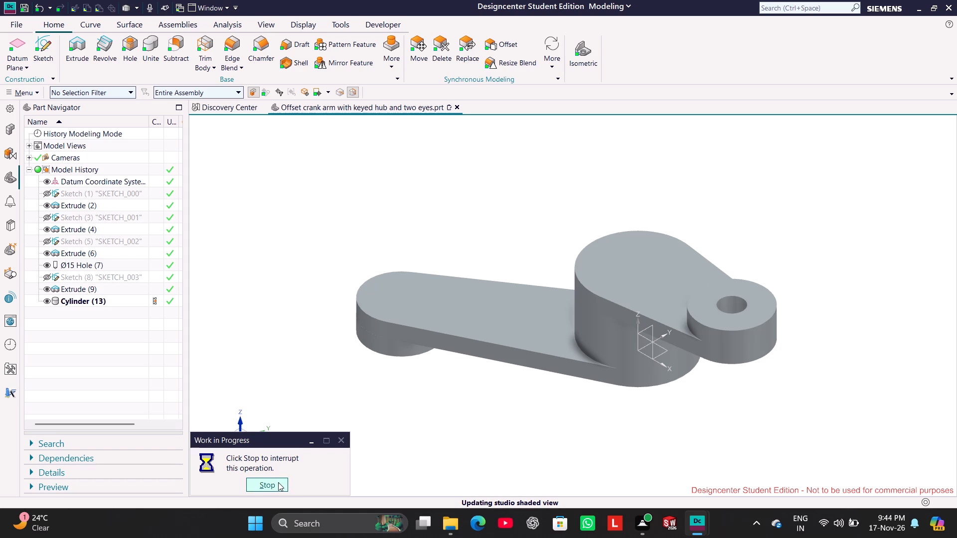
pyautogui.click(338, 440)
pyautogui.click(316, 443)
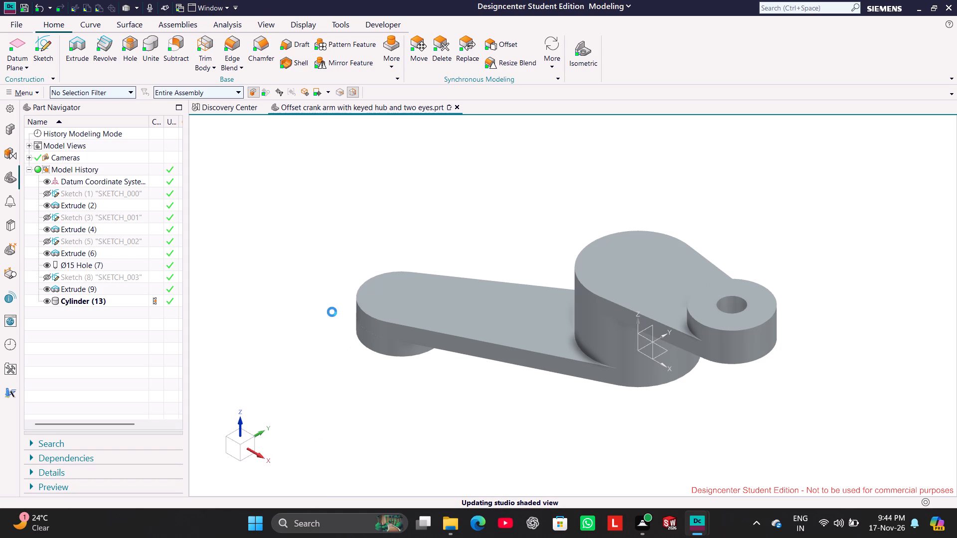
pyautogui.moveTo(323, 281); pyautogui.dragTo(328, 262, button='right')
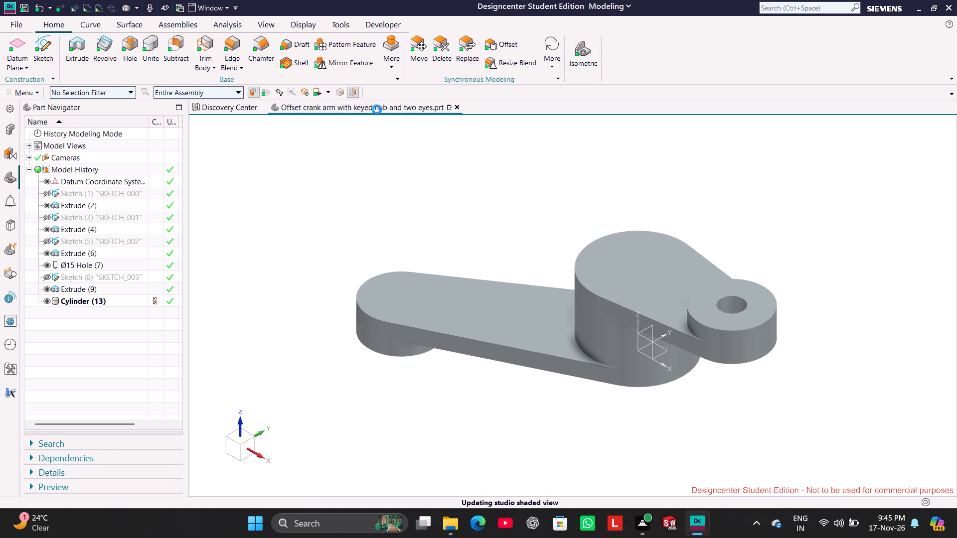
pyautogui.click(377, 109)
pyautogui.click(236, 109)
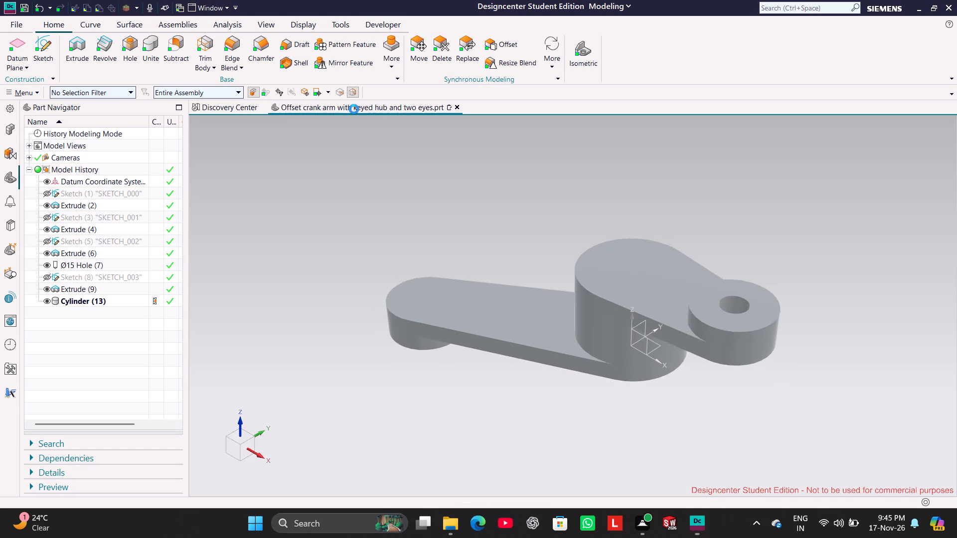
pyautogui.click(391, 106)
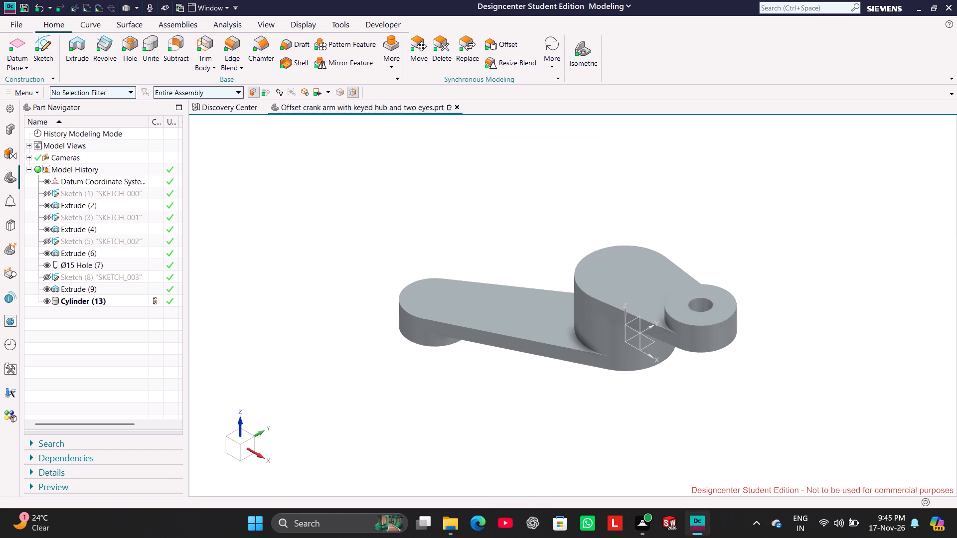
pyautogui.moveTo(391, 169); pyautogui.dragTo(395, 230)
# Look through the customization settings for commands, tabs and bars, shortcuts, and icons and tooltips.
pyautogui.rightClick(663, 50)
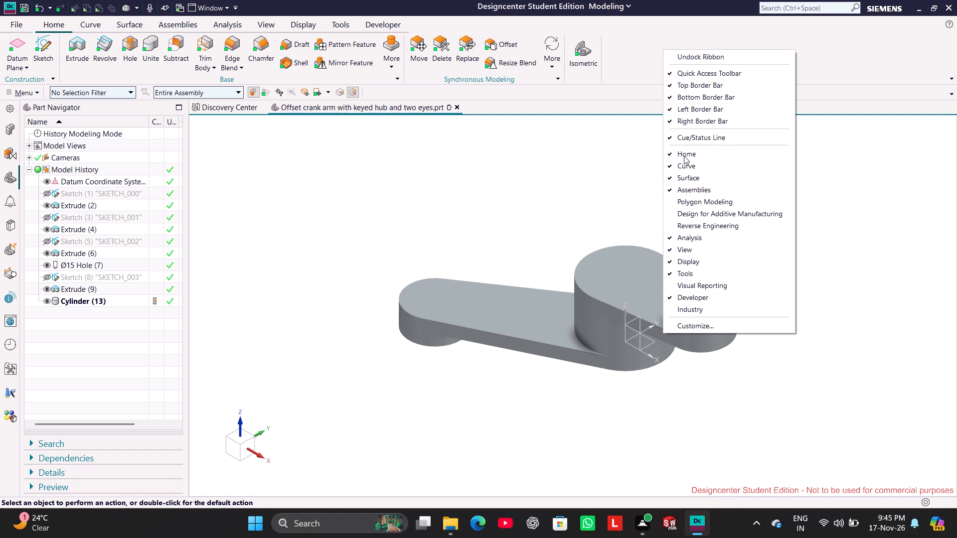
pyautogui.click(424, 204)
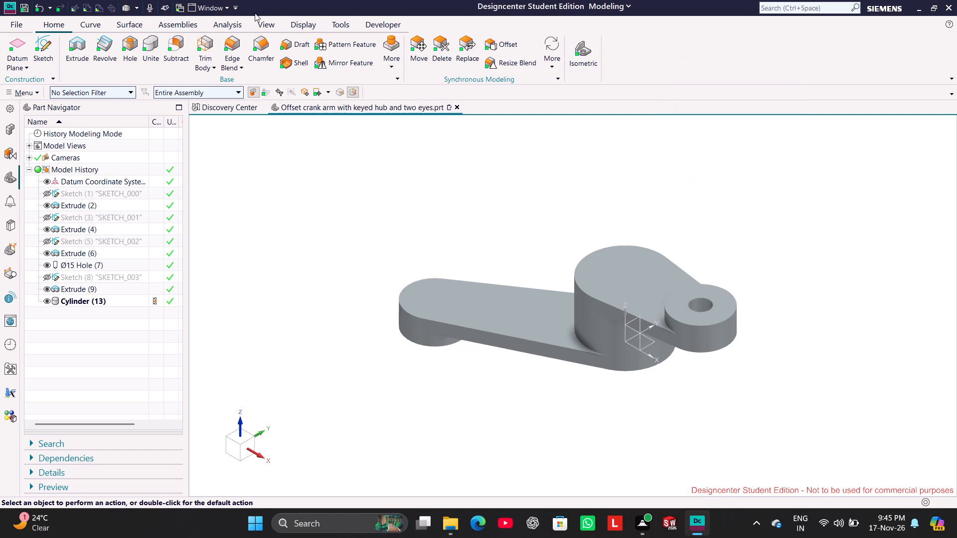
pyautogui.click(234, 4)
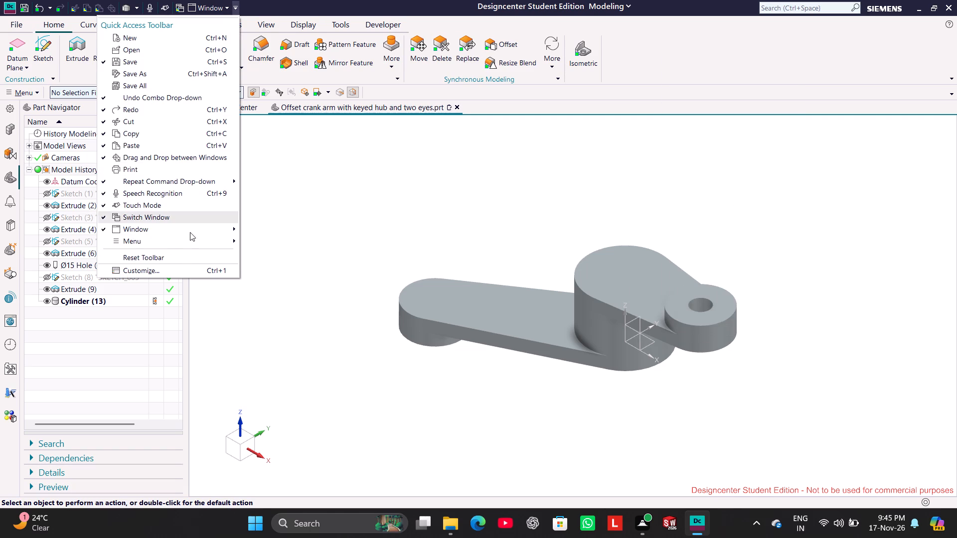
pyautogui.click(177, 269)
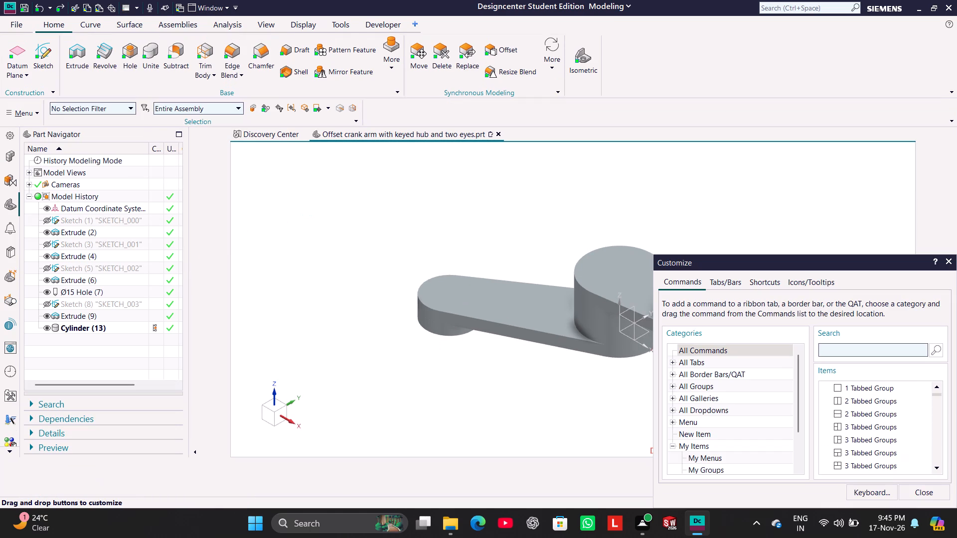
pyautogui.click(759, 277)
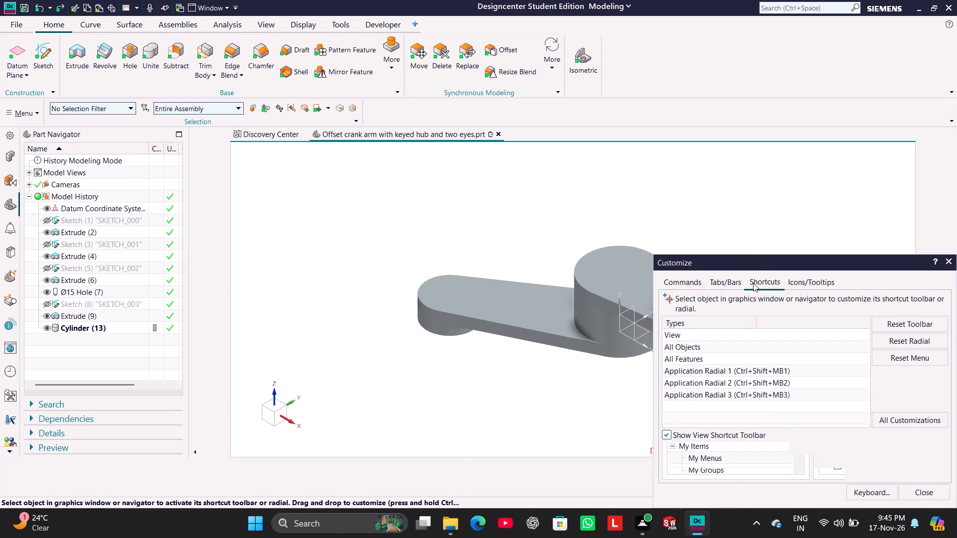
pyautogui.click(790, 280)
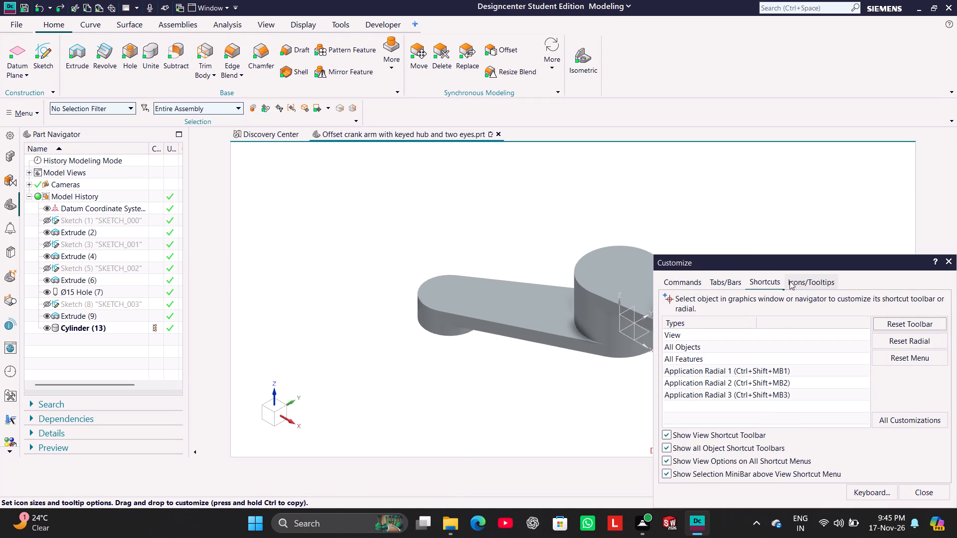
pyautogui.click(772, 281)
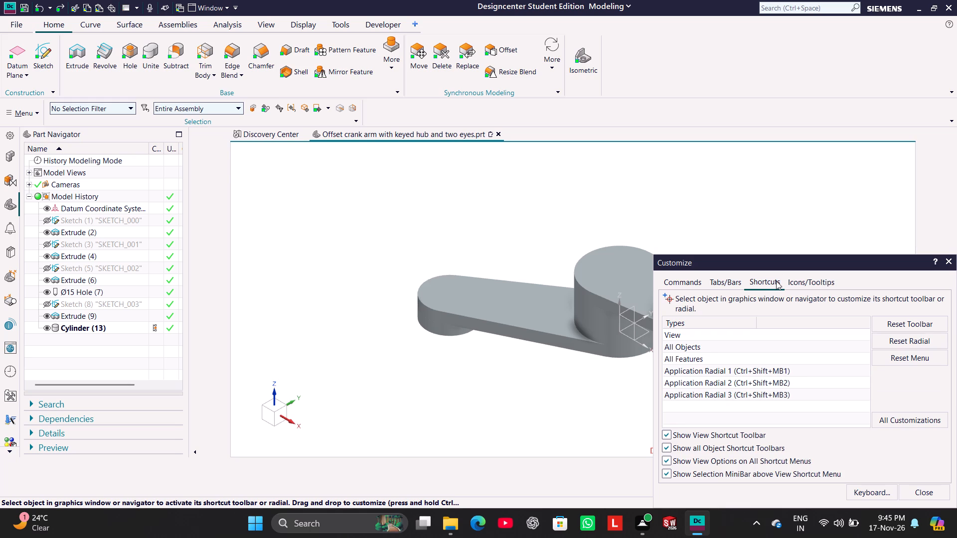
pyautogui.click(730, 283)
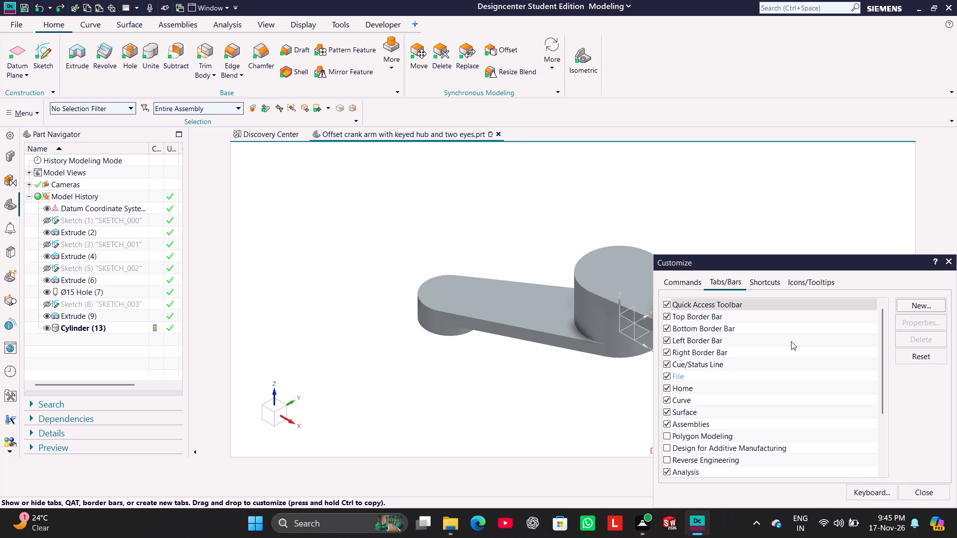
pyautogui.scroll(-4, 791, 341)
pyautogui.scroll(4, 791, 341)
pyautogui.click(693, 287)
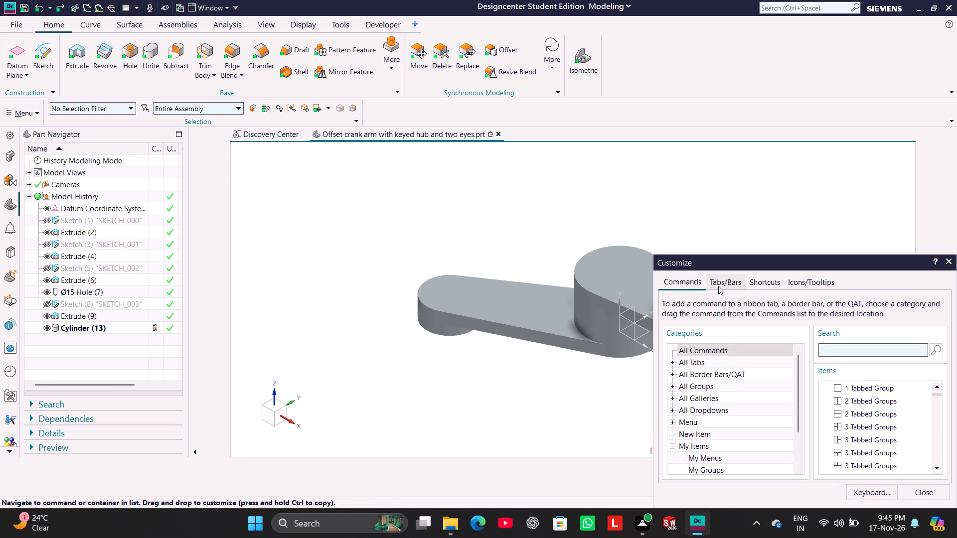
pyautogui.click(718, 286)
pyautogui.click(749, 283)
pyautogui.click(796, 281)
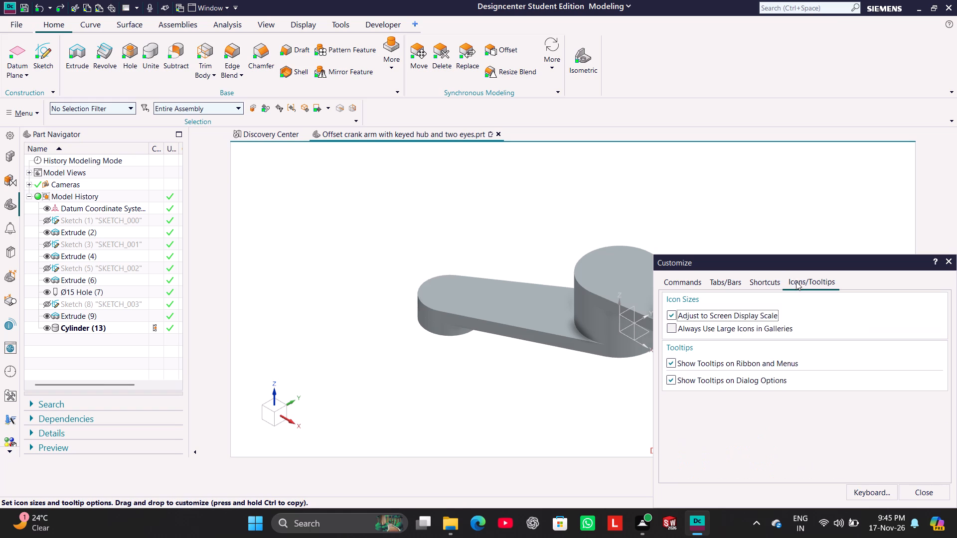
pyautogui.click(726, 281)
# Examine the keyboard shortcut assignments and their scope options, and leave the customization settings.
pyautogui.click(865, 490)
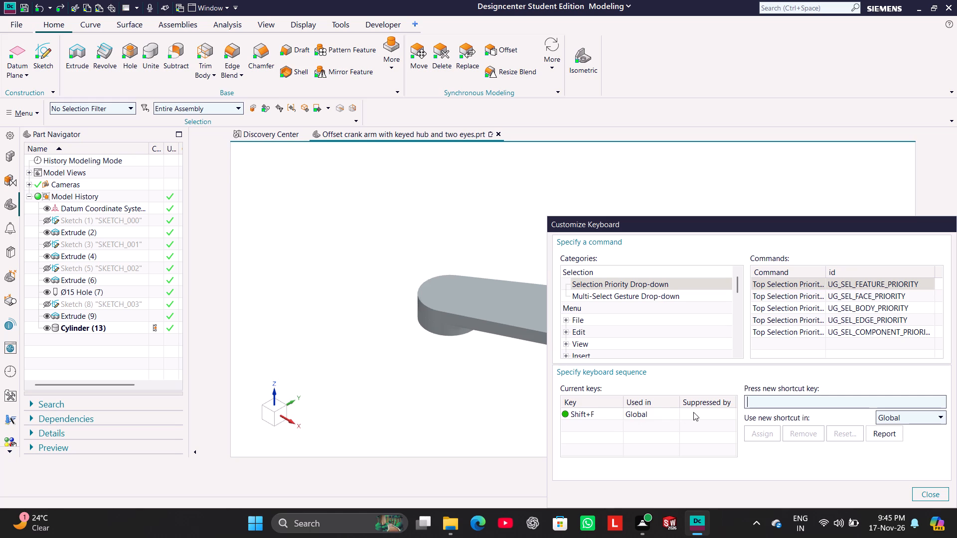
pyautogui.click(904, 420)
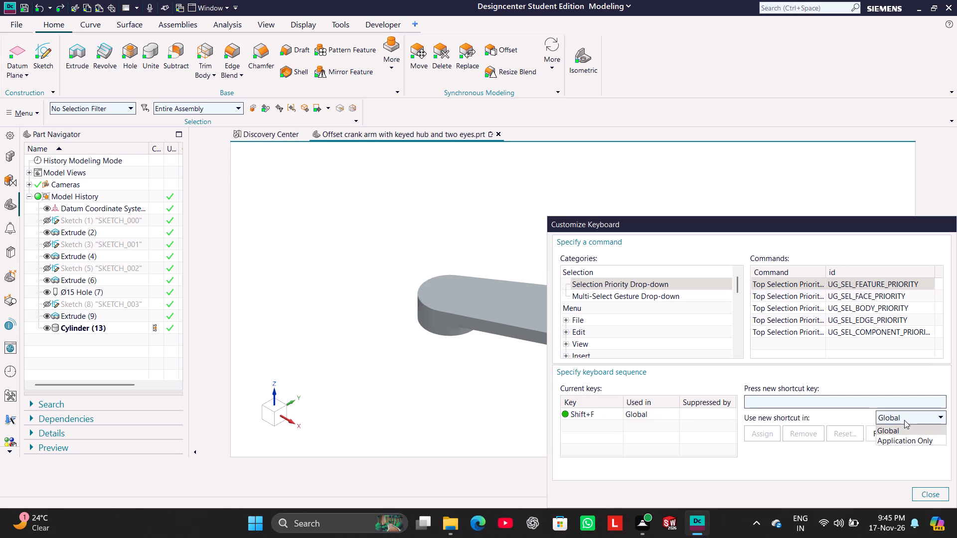
pyautogui.click(904, 420)
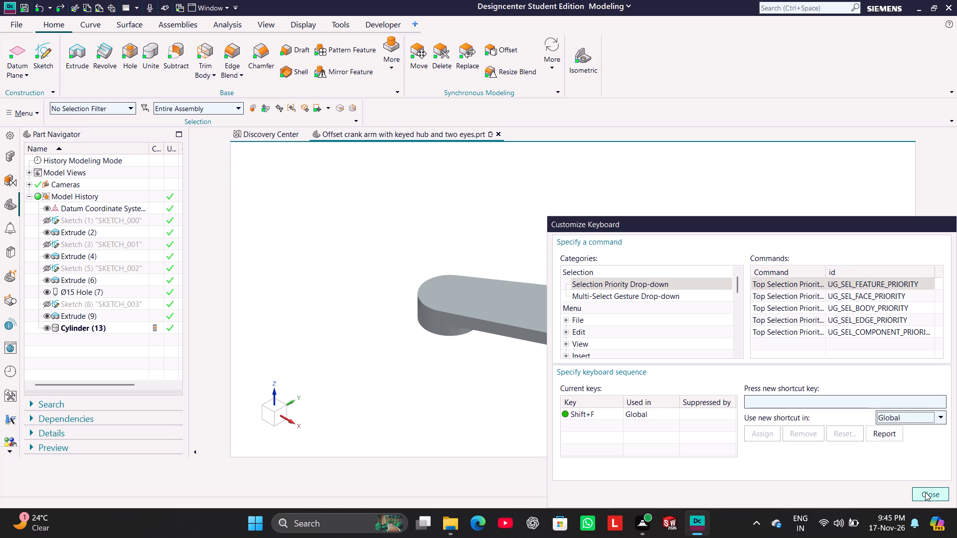
pyautogui.click(925, 492)
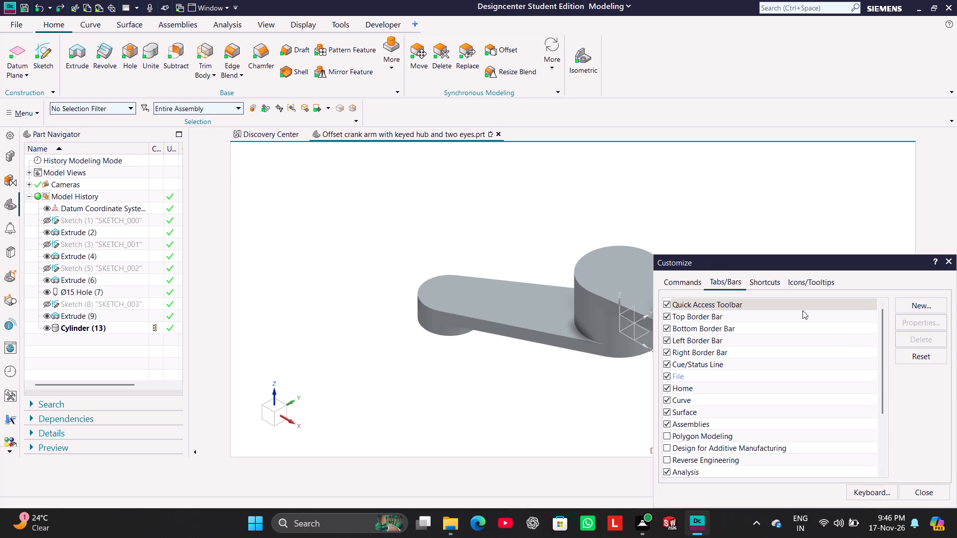
pyautogui.click(770, 282)
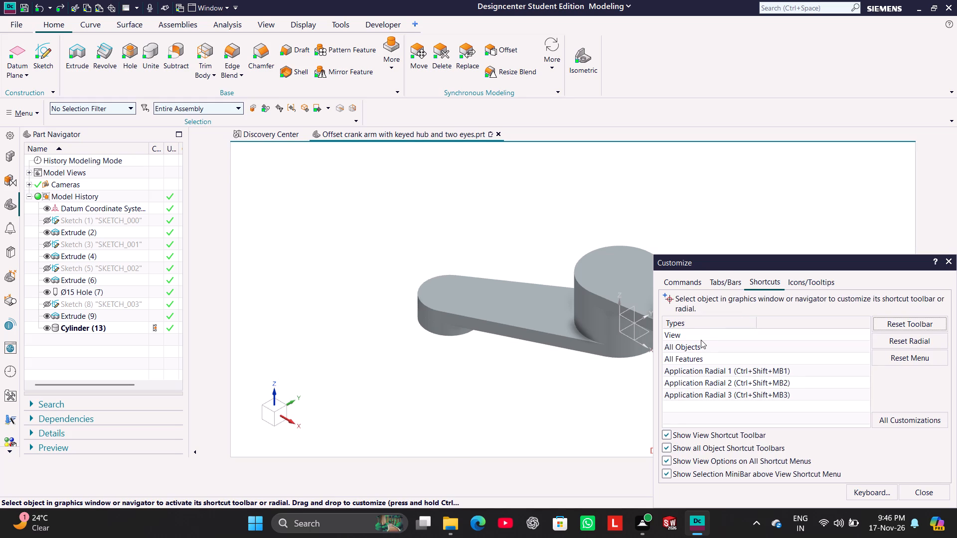
pyautogui.click(911, 490)
# Return the model to the isometric view.
pyautogui.rightClick(405, 232)
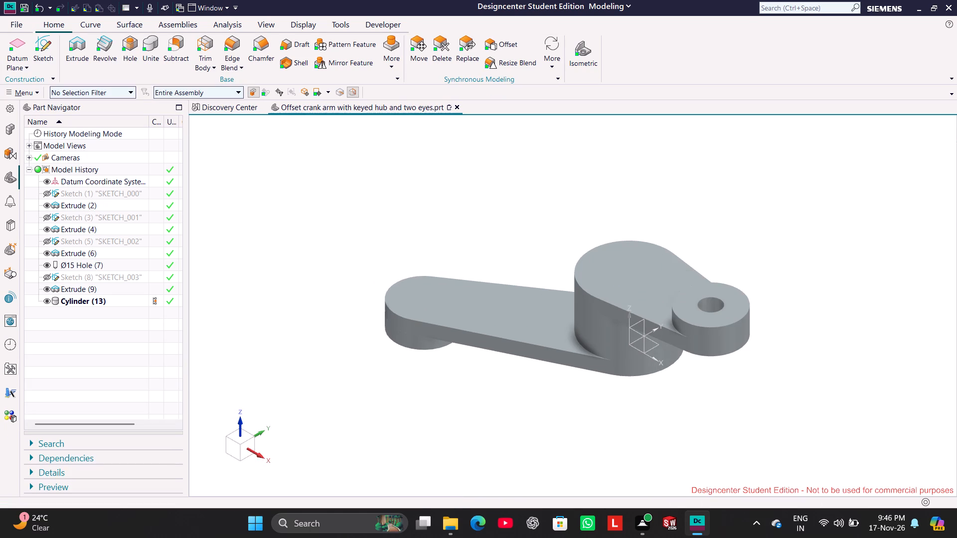
pyautogui.moveTo(283, 329); pyautogui.dragTo(294, 318, button='middle')
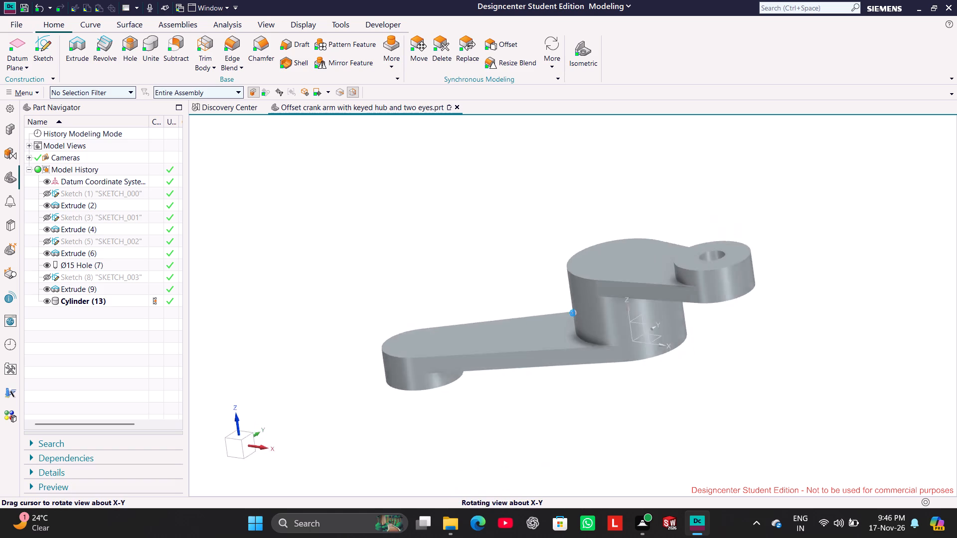
pyautogui.moveTo(294, 318); pyautogui.dragTo(300, 334, button='middle')
pyautogui.tripleClick(319, 109)
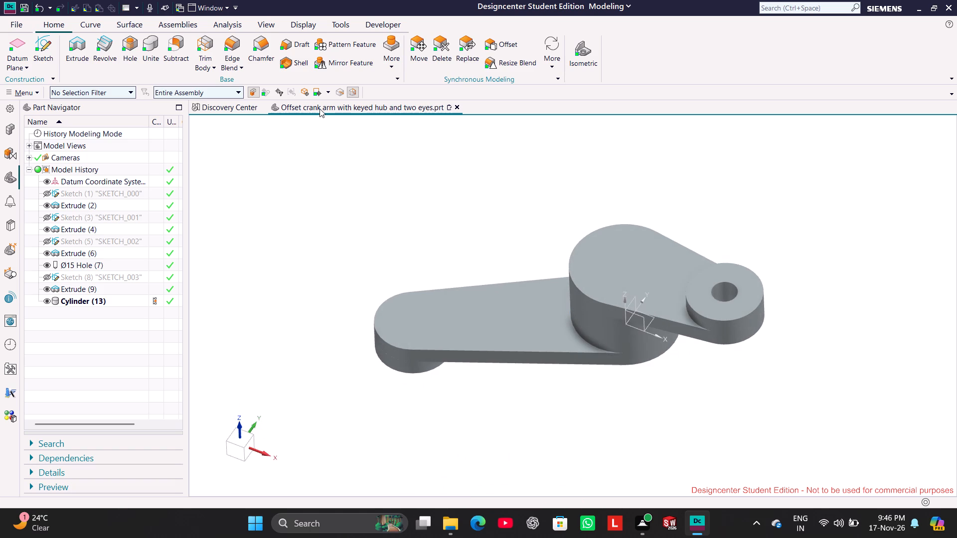
pyautogui.click(593, 54)
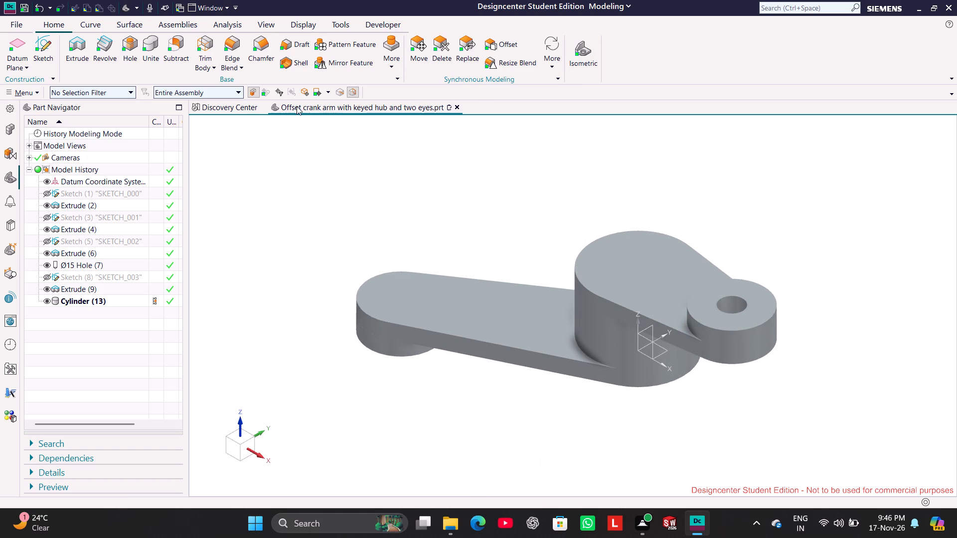
# Apply the Fully Shaded display style to the model and leave no feature selected.
pyautogui.click(341, 91)
pyautogui.click(342, 92)
pyautogui.moveTo(294, 210); pyautogui.dragTo(298, 190, button='right')
pyautogui.moveTo(311, 255); pyautogui.dragTo(295, 240, button='right')
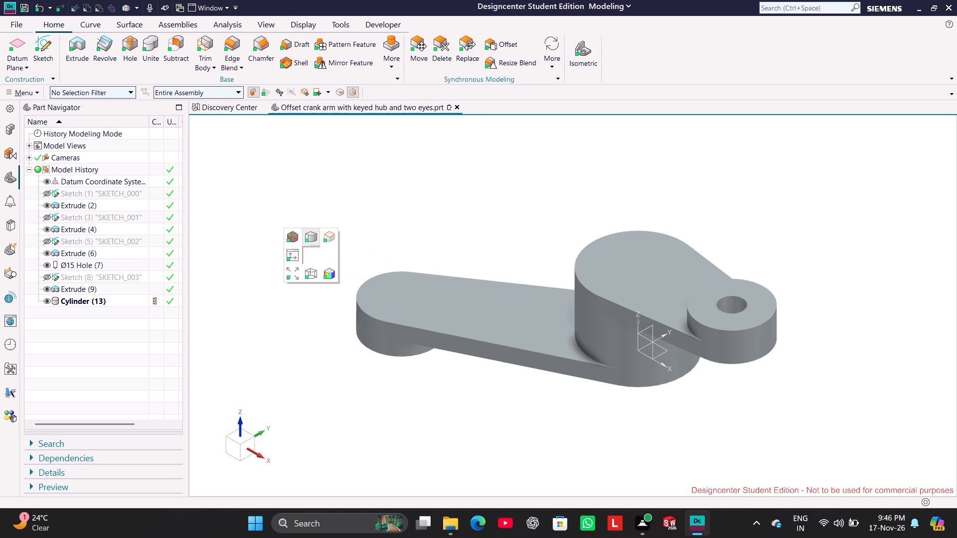
pyautogui.moveTo(295, 240); pyautogui.dragTo(310, 236, button='right')
pyautogui.moveTo(310, 236); pyautogui.dragTo(321, 238, button='right')
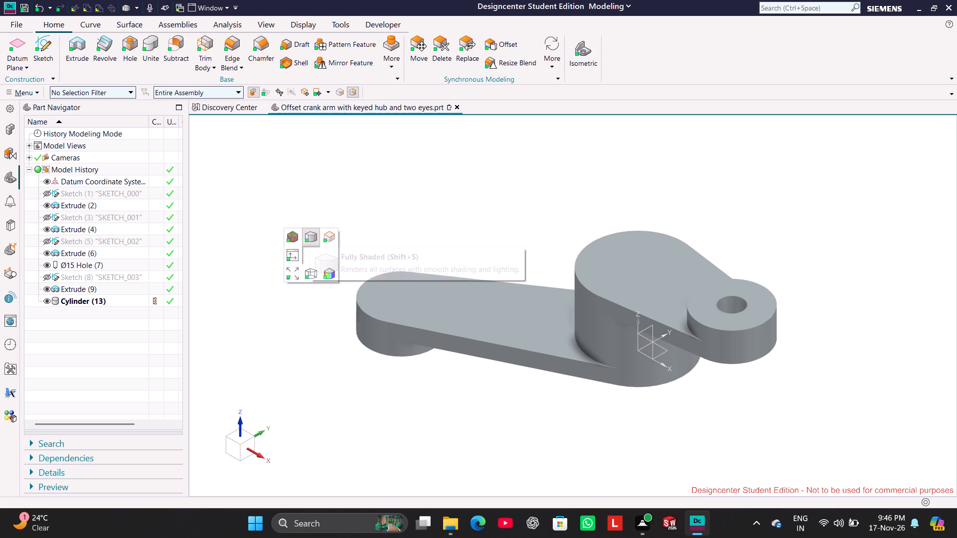
pyautogui.moveTo(321, 238); pyautogui.dragTo(315, 239, button='right')
pyautogui.moveTo(321, 267); pyautogui.dragTo(317, 216, button='right')
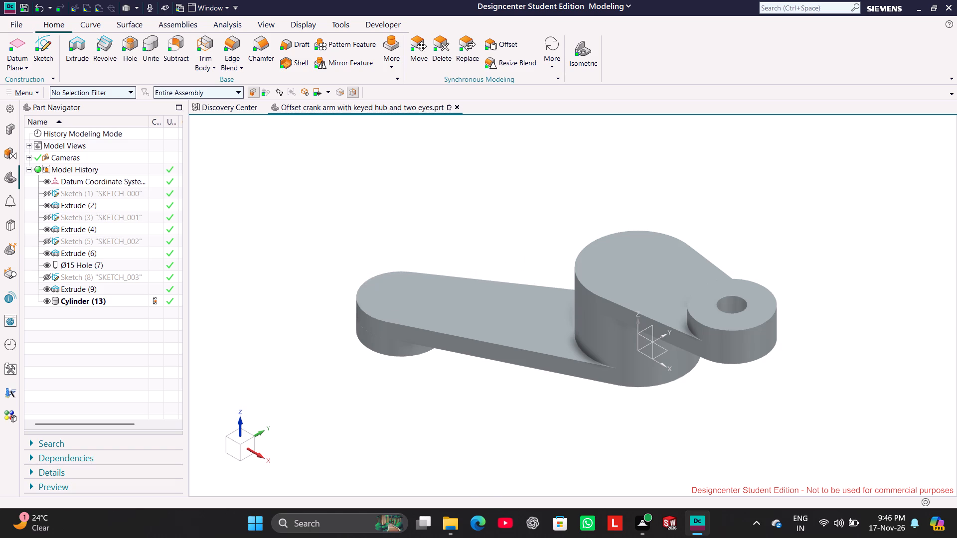
pyautogui.moveTo(400, 319); pyautogui.dragTo(413, 239, button='right')
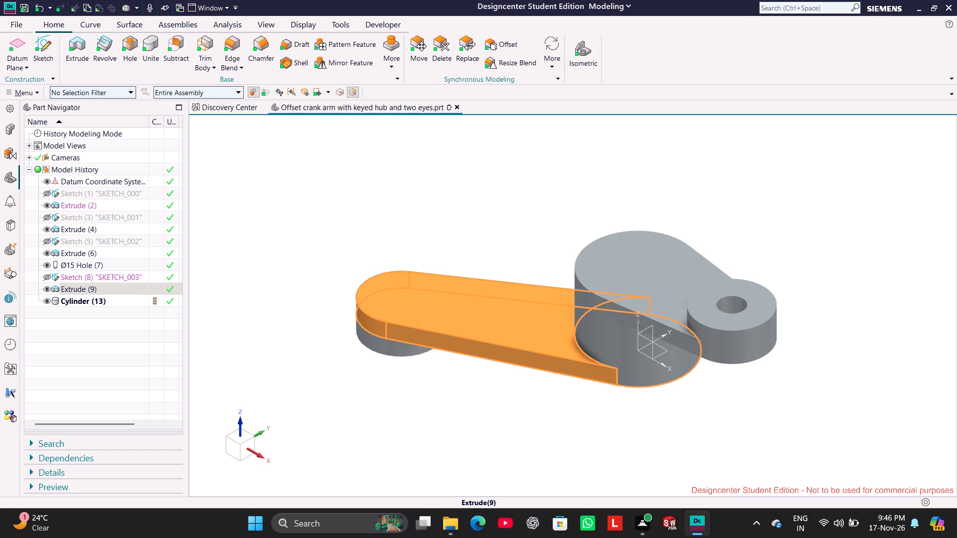
pyautogui.click(114, 302)
pyautogui.click(278, 277)
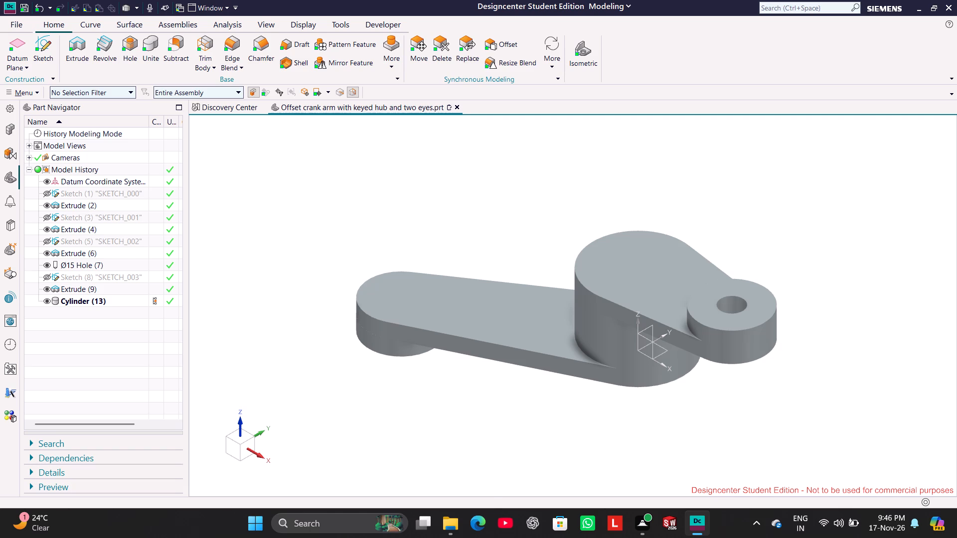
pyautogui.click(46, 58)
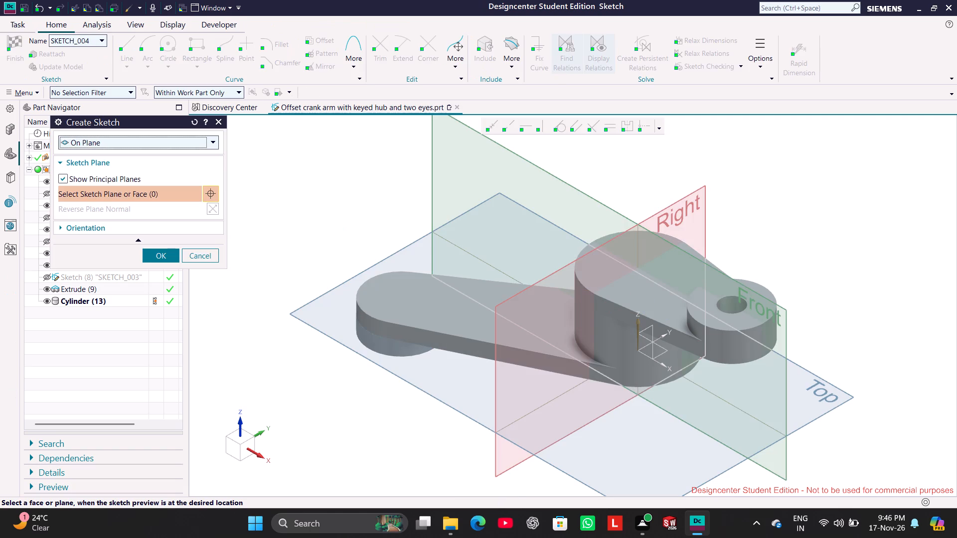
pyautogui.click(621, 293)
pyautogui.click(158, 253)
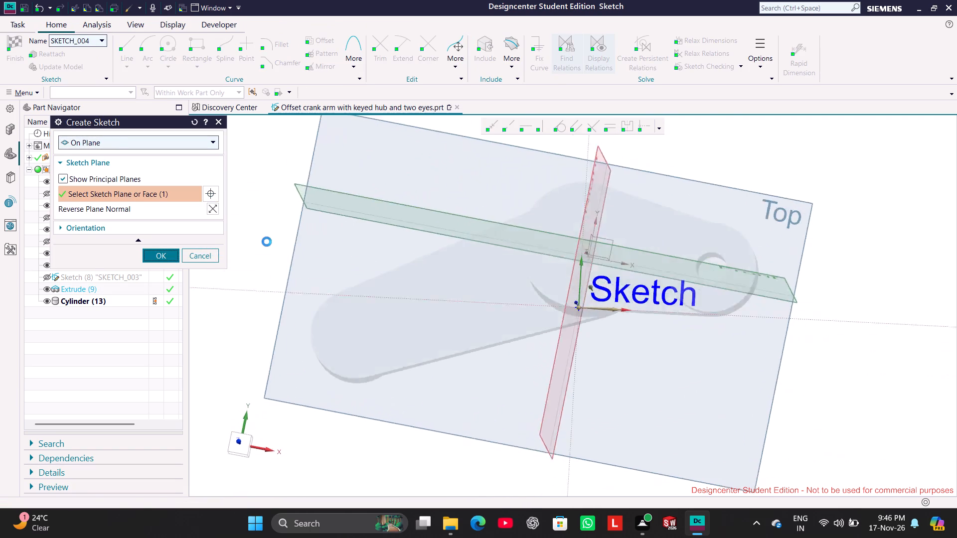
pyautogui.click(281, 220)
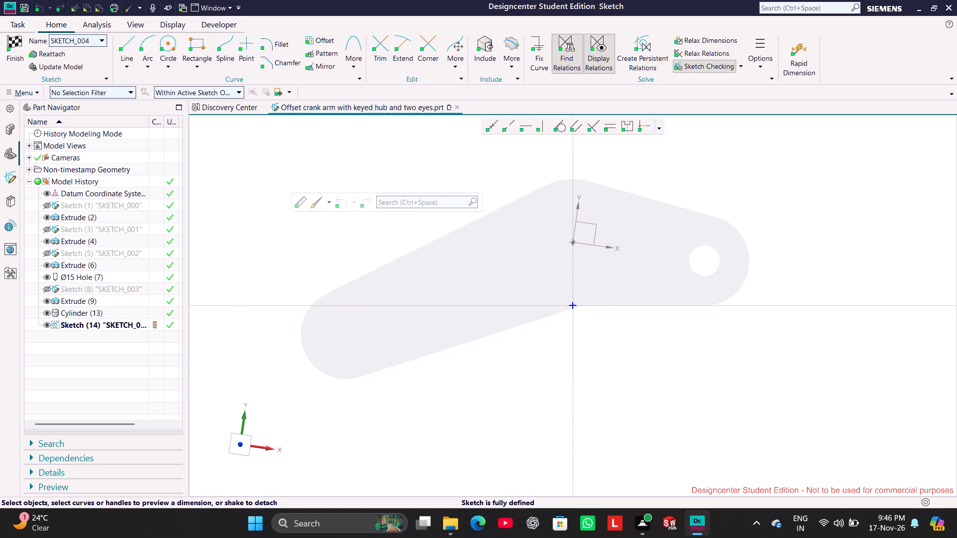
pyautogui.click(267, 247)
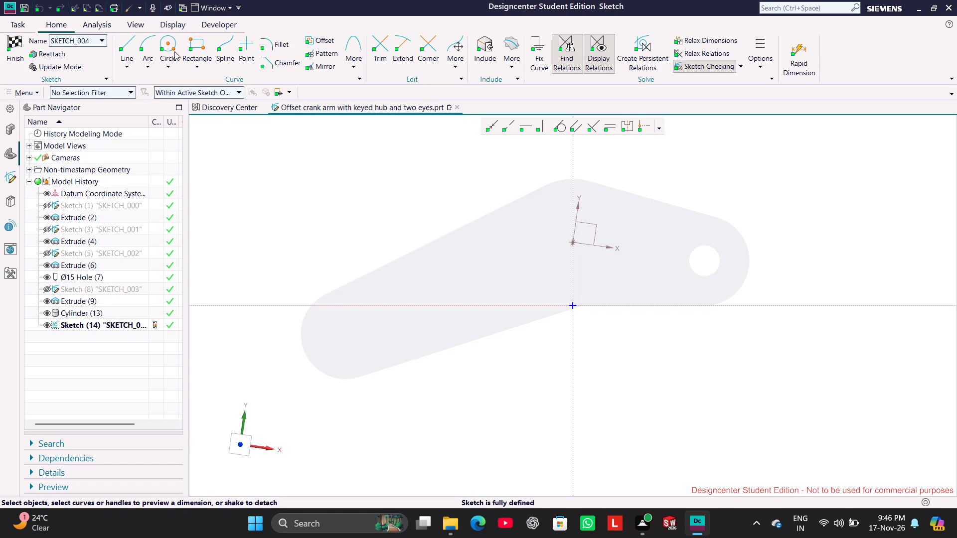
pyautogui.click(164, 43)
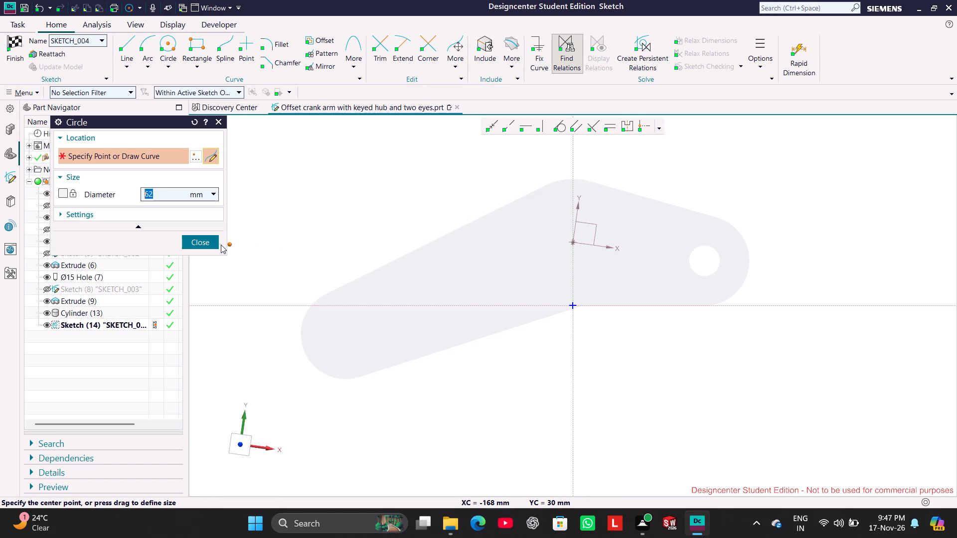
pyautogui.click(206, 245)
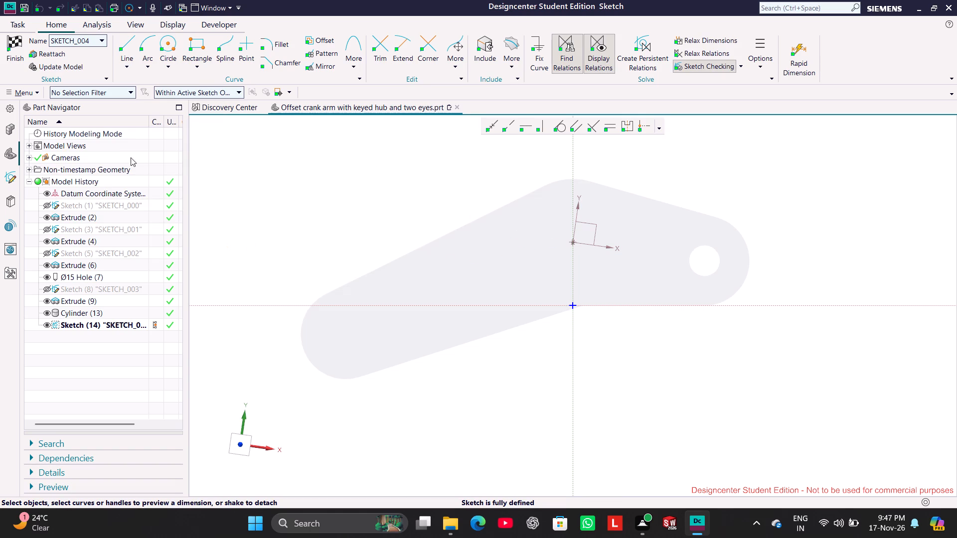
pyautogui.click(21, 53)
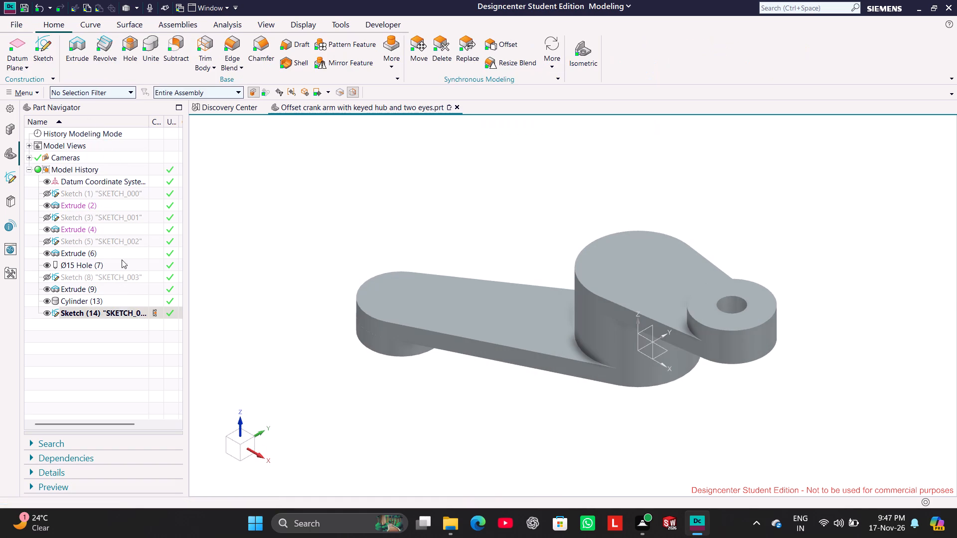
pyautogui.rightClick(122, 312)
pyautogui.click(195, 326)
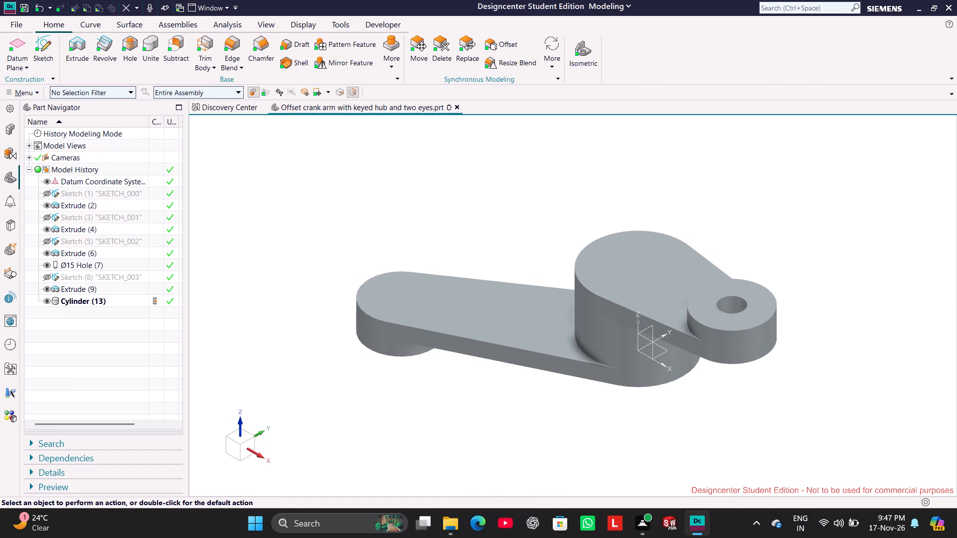
# Start a new sketch on the Top principal plane.
pyautogui.click(51, 61)
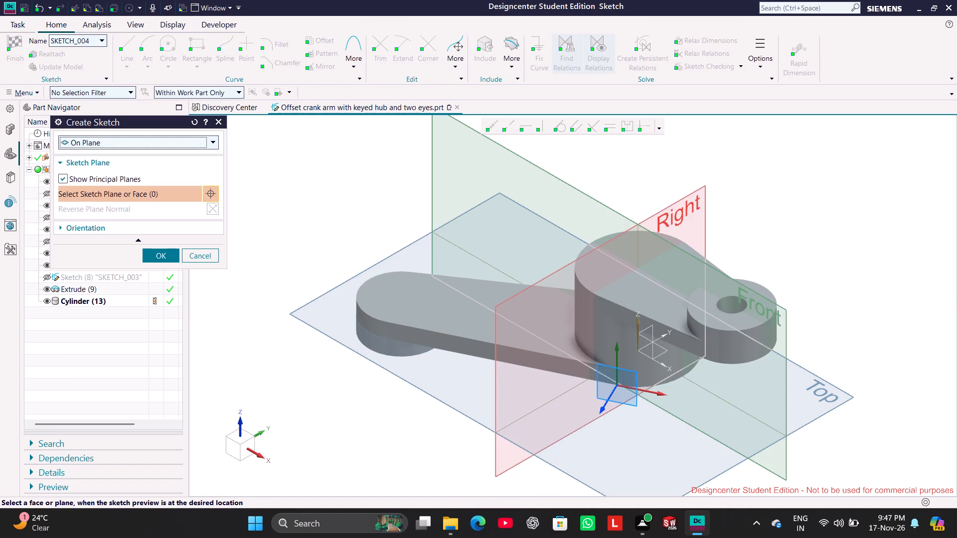
pyautogui.moveTo(397, 435); pyautogui.dragTo(429, 418, button='middle')
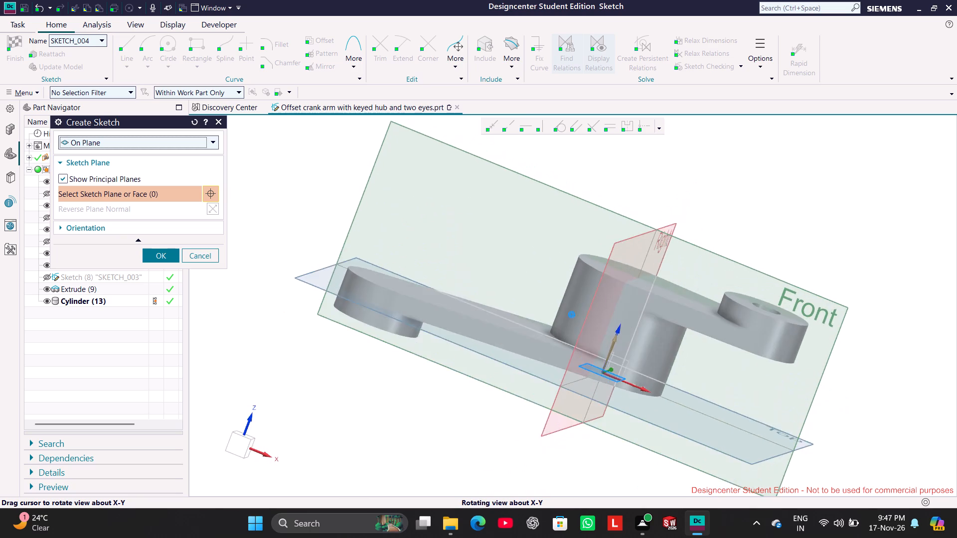
pyautogui.moveTo(429, 418); pyautogui.dragTo(431, 426, button='middle')
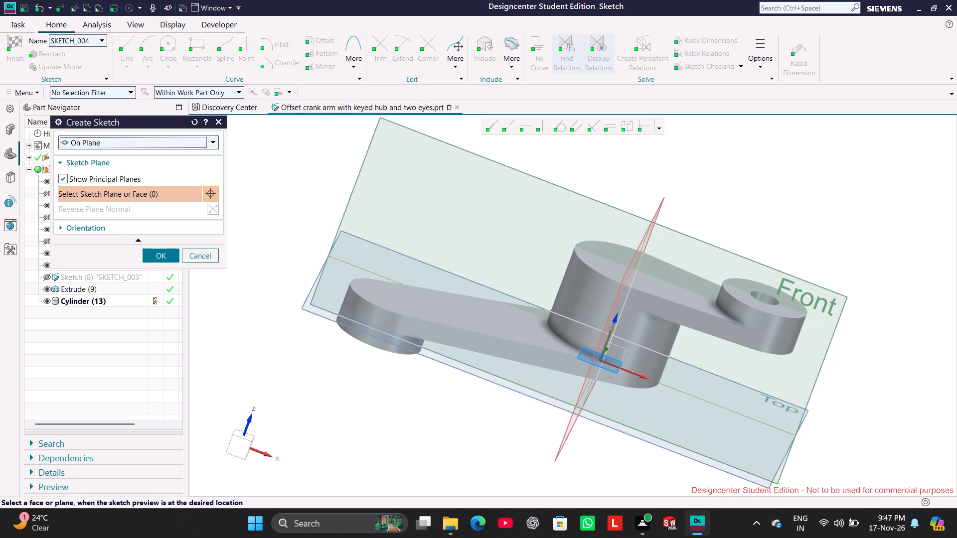
pyautogui.click(309, 308)
pyautogui.click(157, 258)
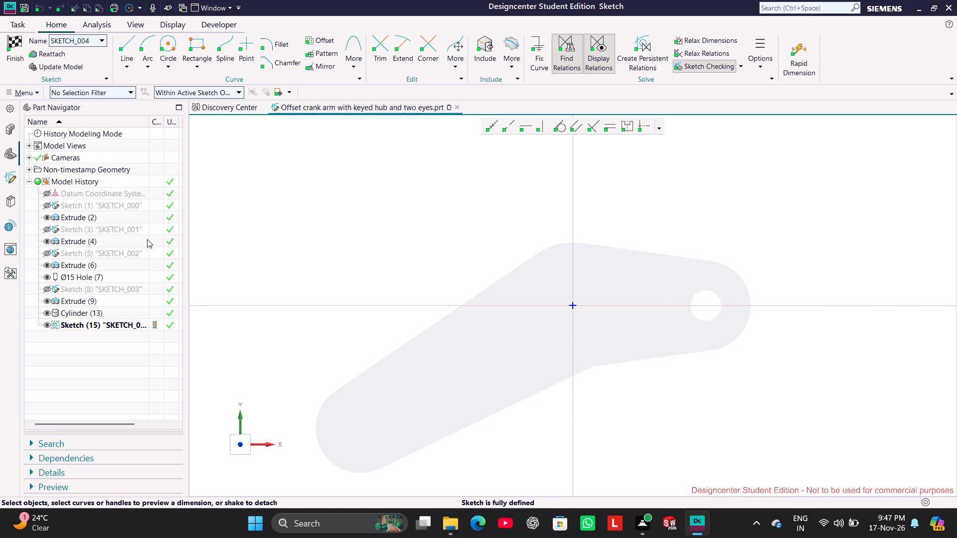
# Sketch a hub bore circle centred on the sketch origin and set its diameter to 26 mm.
pyautogui.click(168, 41)
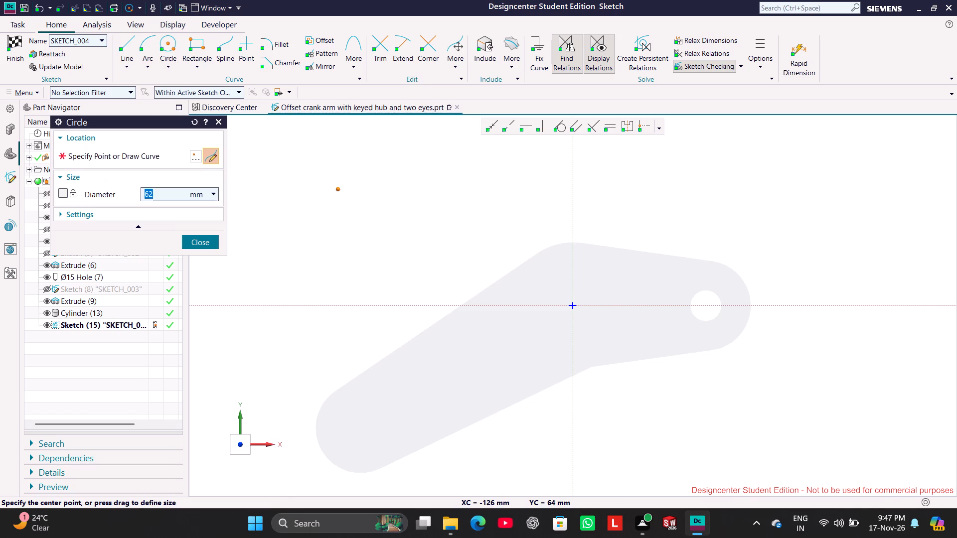
pyautogui.click(574, 305)
pyautogui.click(601, 350)
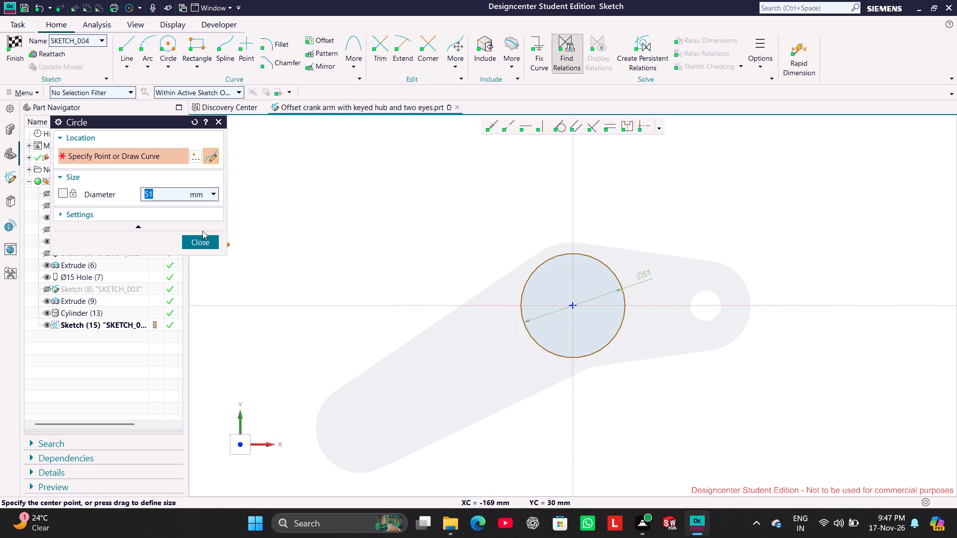
pyautogui.click(201, 248)
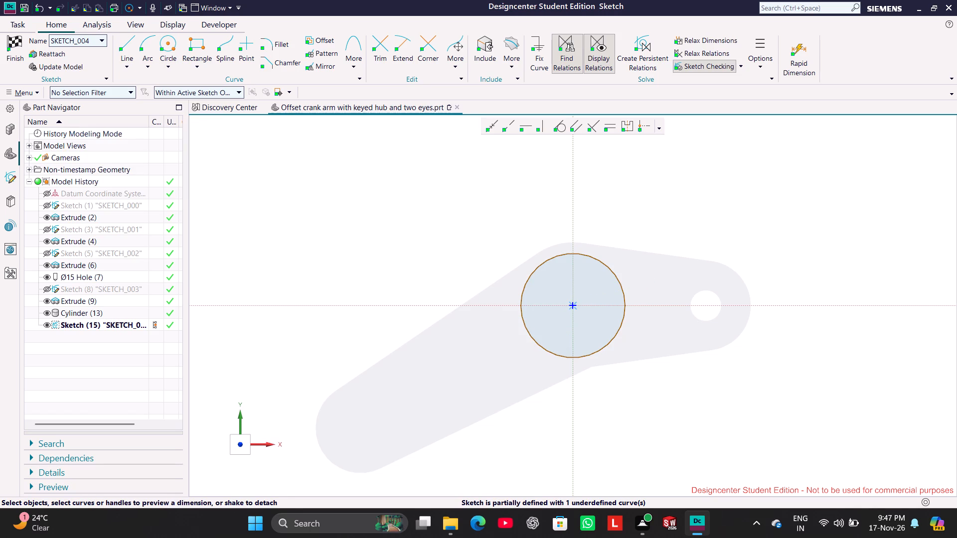
pyautogui.click(611, 269)
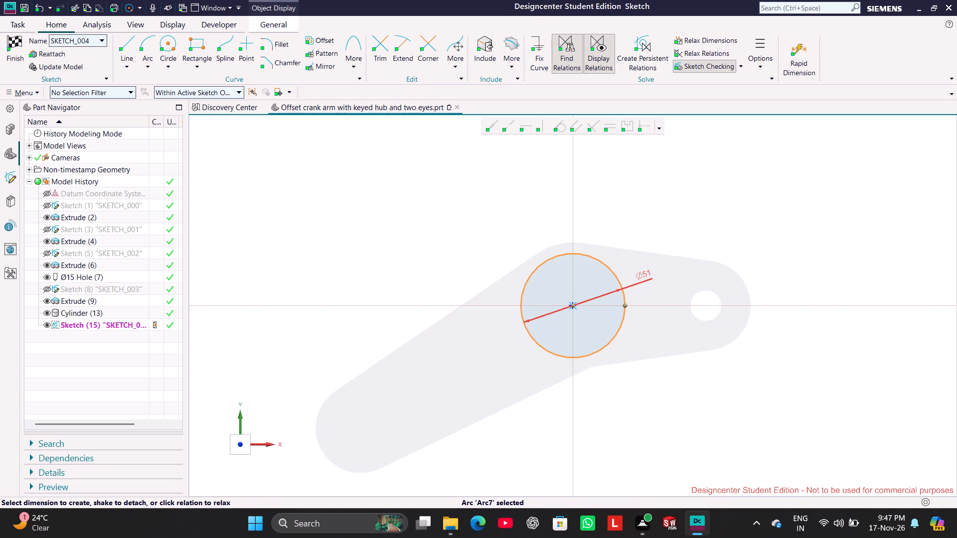
pyautogui.doubleClick(642, 273)
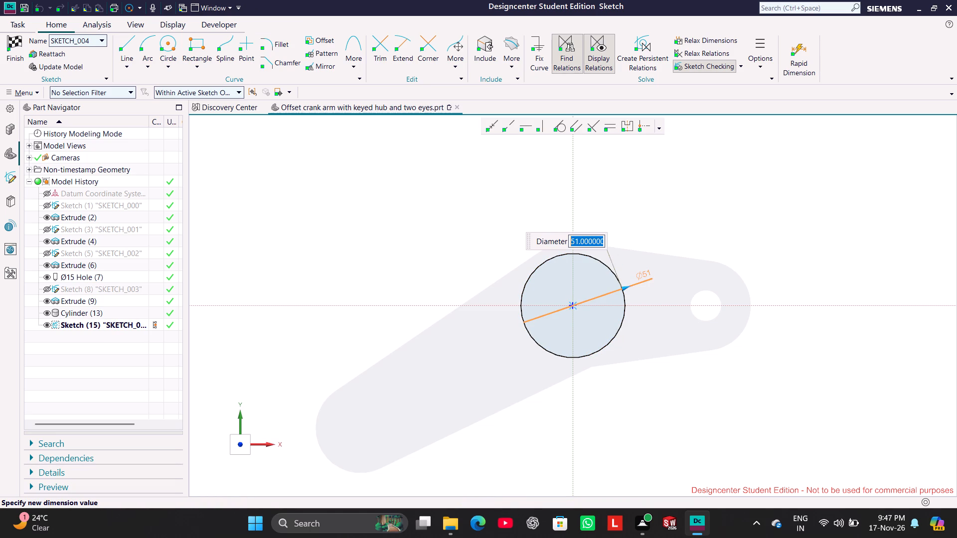
pyautogui.write('26')
pyautogui.press('Return')
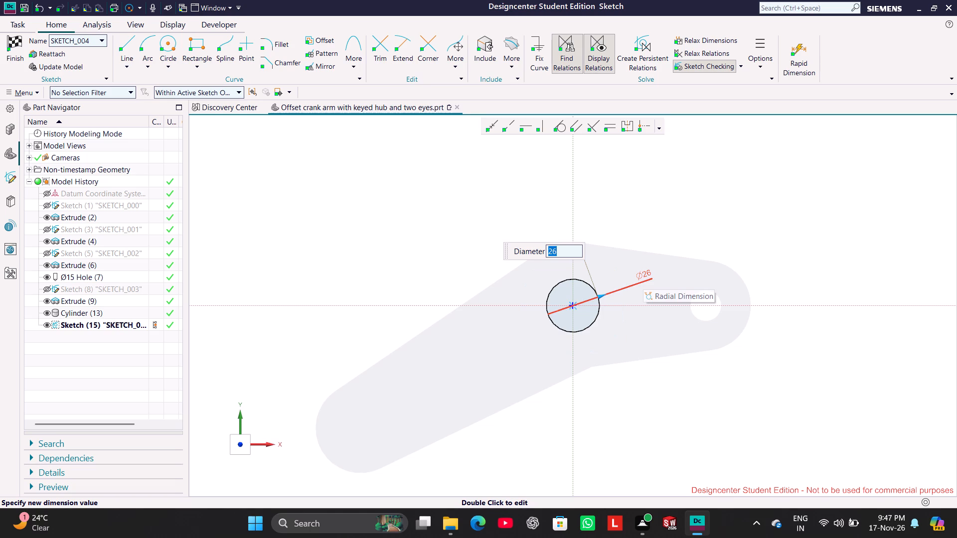
pyautogui.click(712, 206)
# Sketch a keyway rectangle about 8.5 by 5.5 mm from the bore circle's edge outward on the small eye's side.
pyautogui.scroll(2, 638, 296)
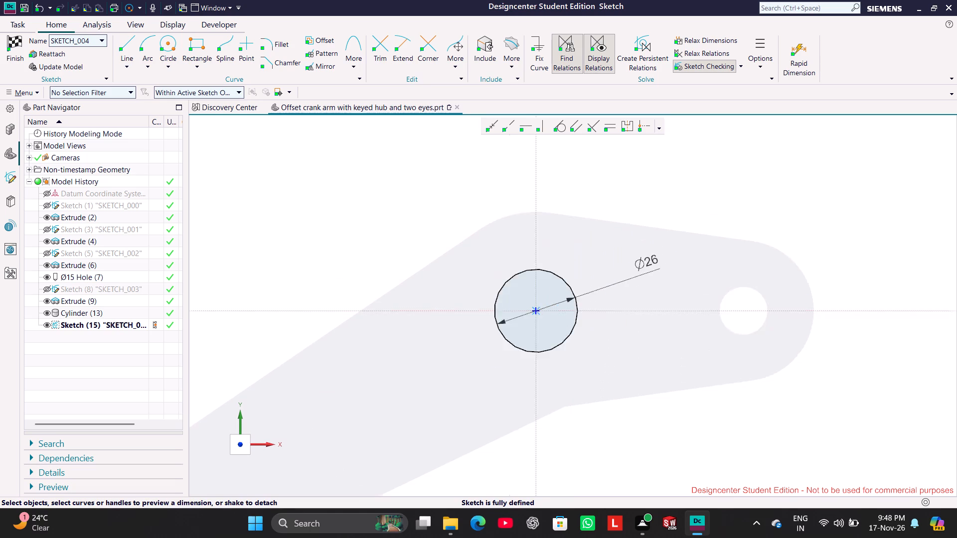
pyautogui.scroll(2, 641, 295)
pyautogui.click(194, 46)
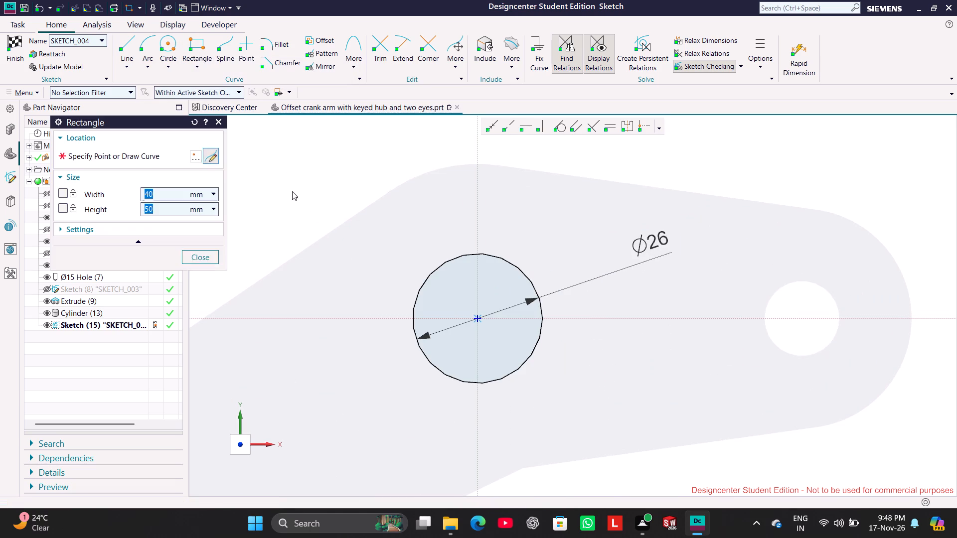
pyautogui.click(541, 308)
pyautogui.click(584, 336)
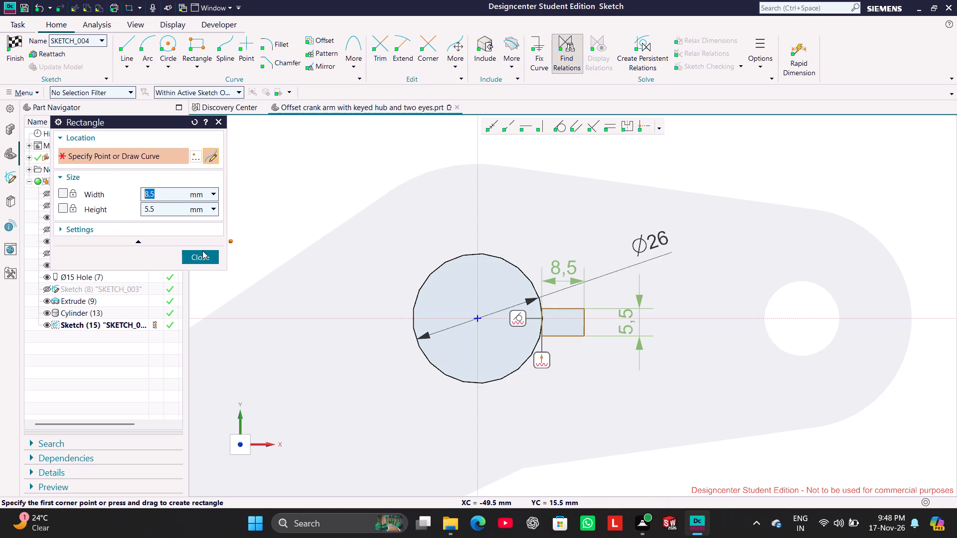
pyautogui.click(207, 256)
# Draw a line from the bore centre to the midpoint of the rectangle's outer side and make it horizontal.
pyautogui.scroll(2, 571, 338)
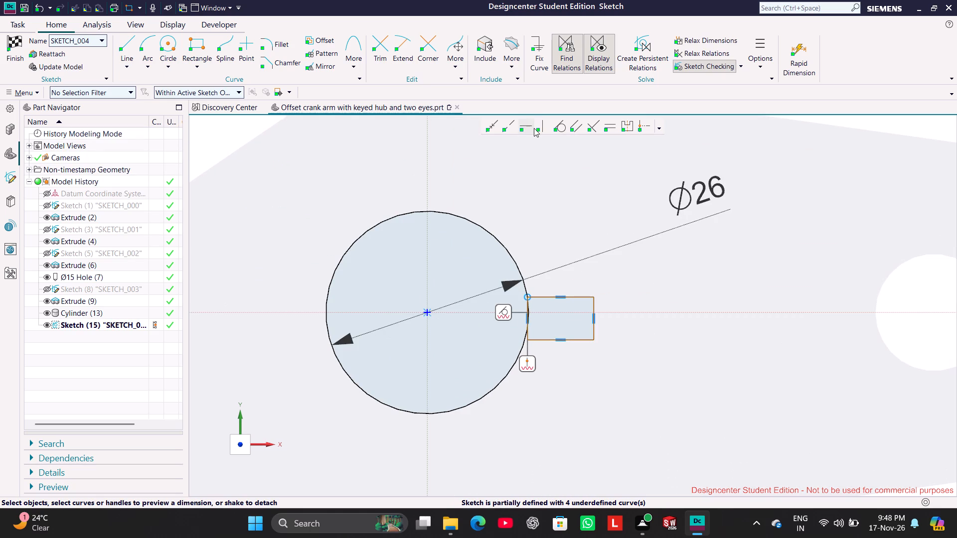
pyautogui.click(128, 46)
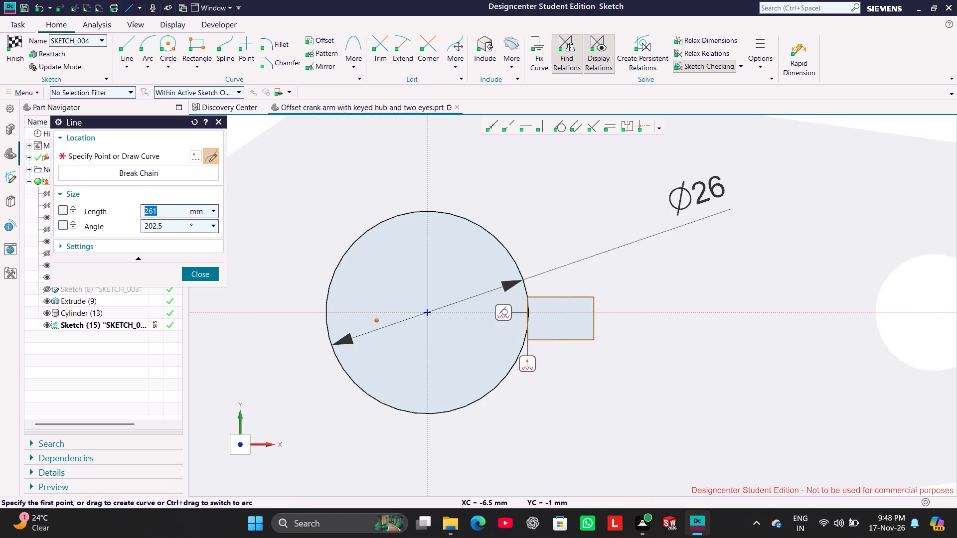
pyautogui.click(427, 314)
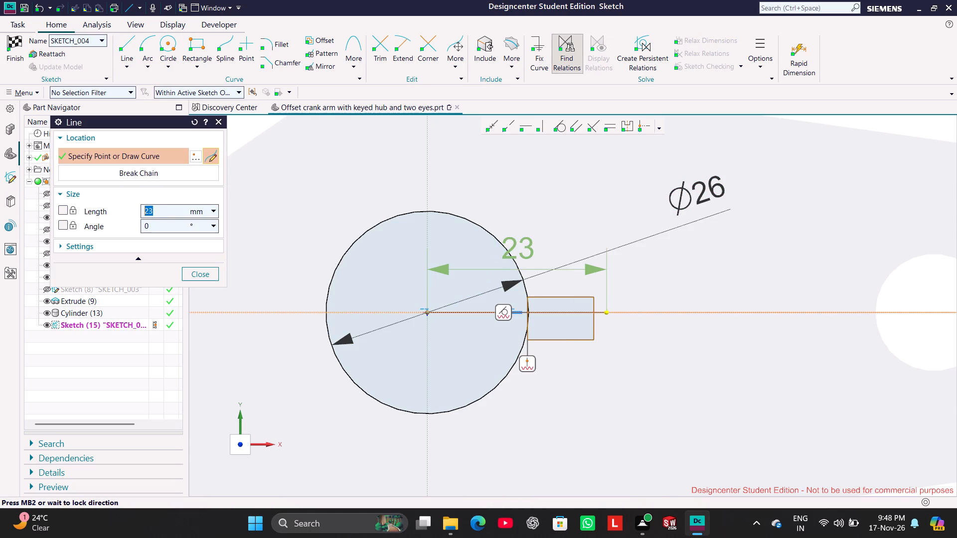
pyautogui.click(594, 321)
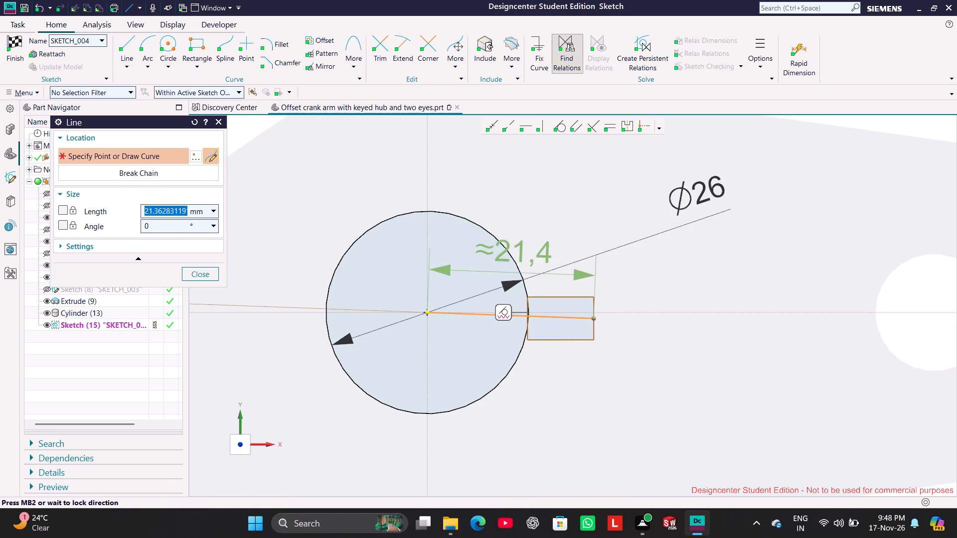
pyautogui.click(205, 277)
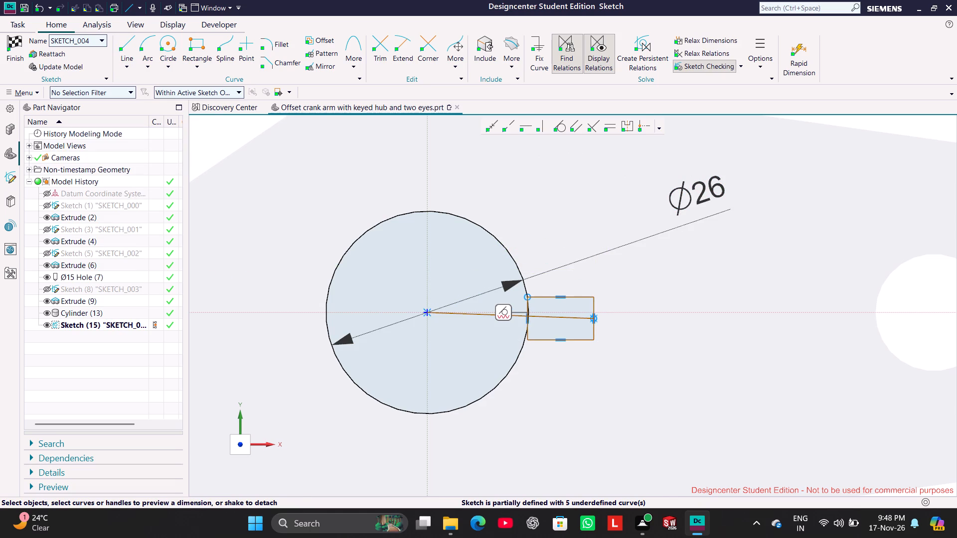
pyautogui.click(548, 319)
pyautogui.click(528, 125)
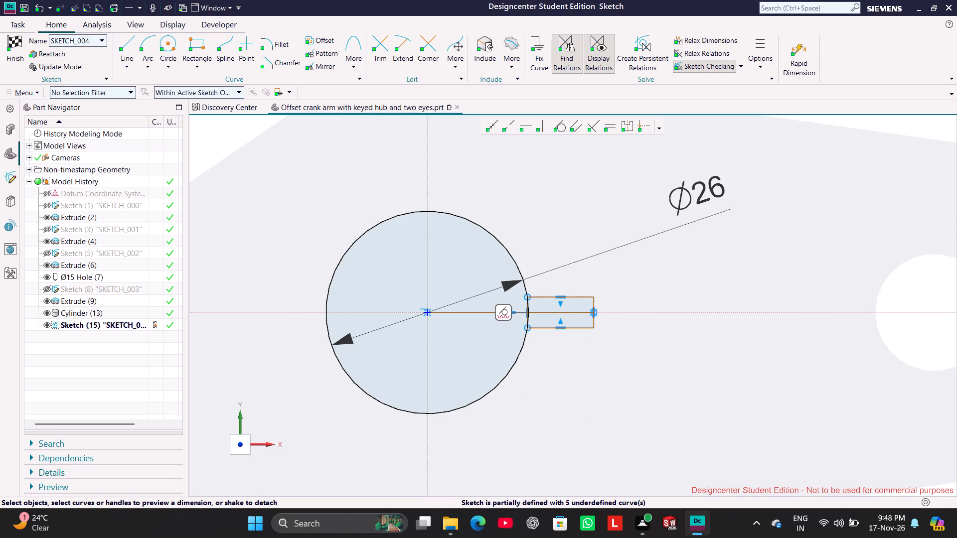
# Dimension the keyway rectangle's horizontal length as 5 mm.
pyautogui.scroll(3, 543, 310)
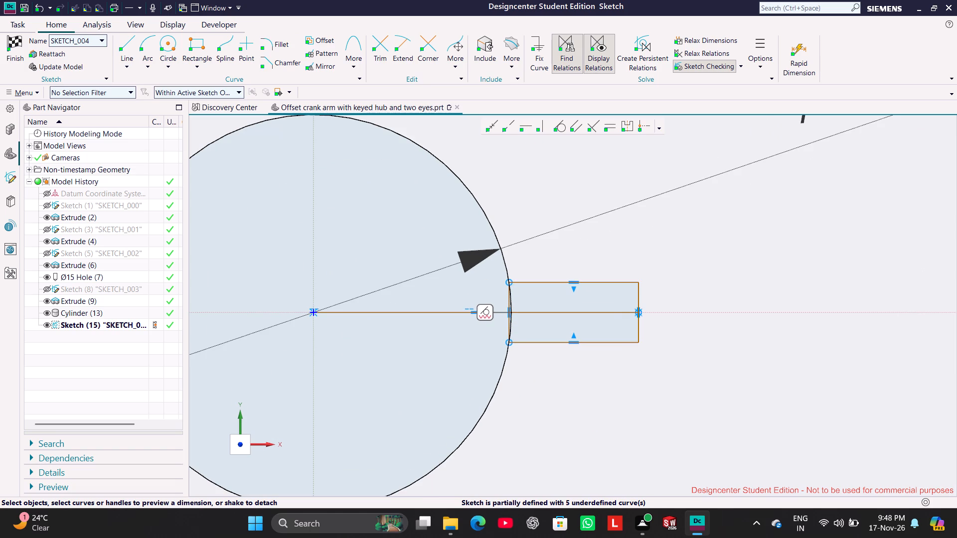
pyautogui.scroll(1, 526, 307)
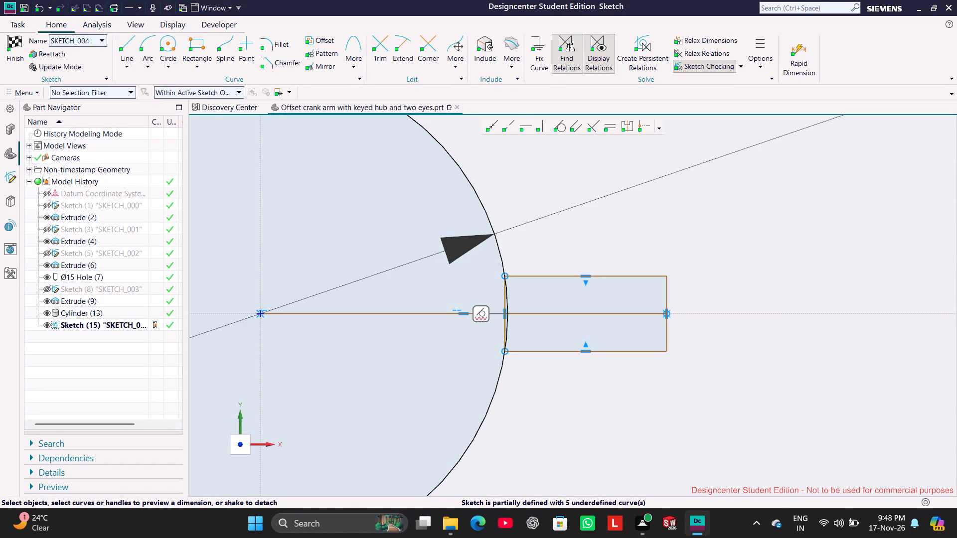
pyautogui.click(546, 350)
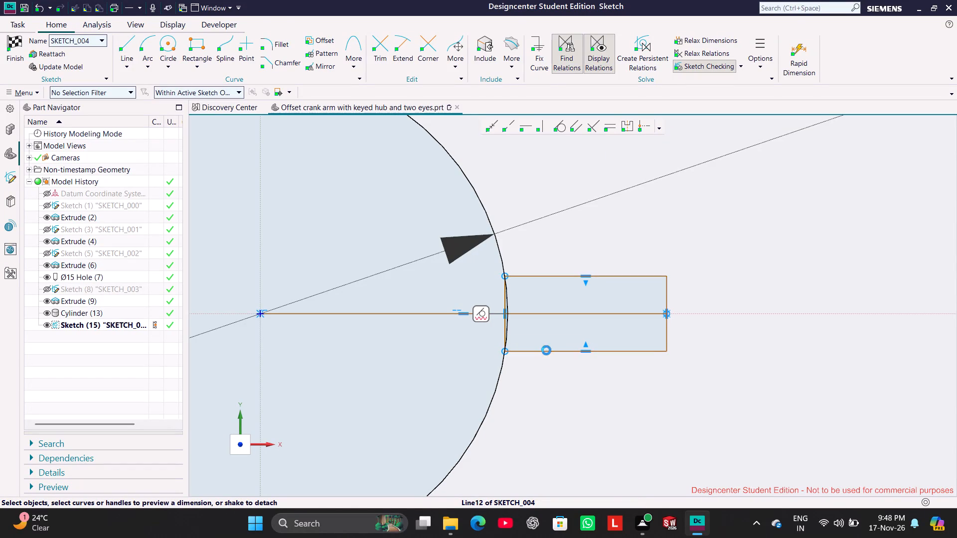
pyautogui.scroll(-5, 561, 406)
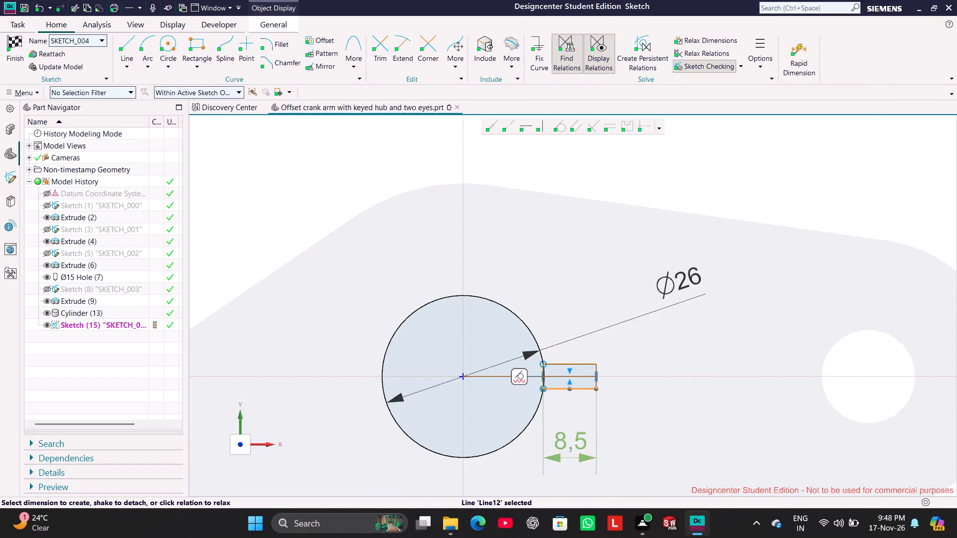
pyautogui.doubleClick(571, 443)
pyautogui.press('5')
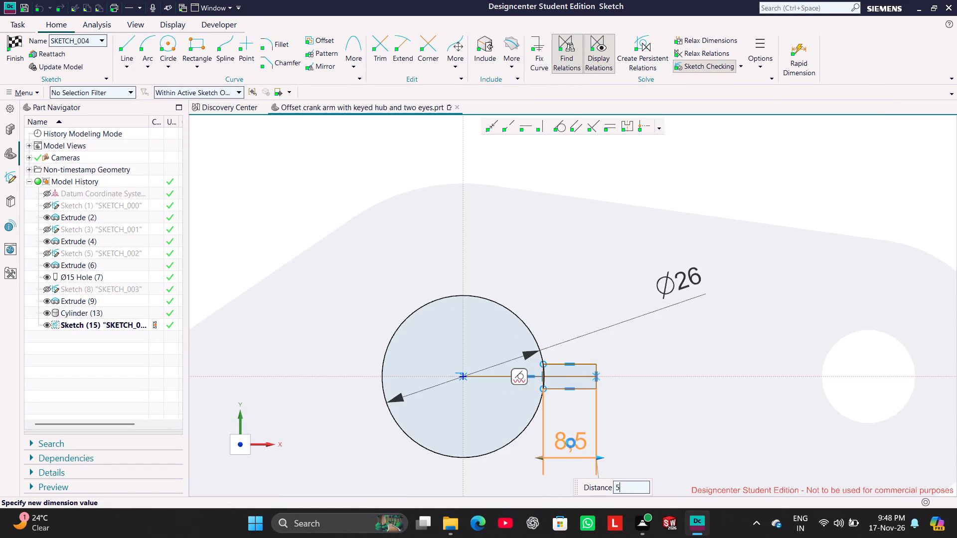
pyautogui.press('Return')
pyautogui.click(729, 190)
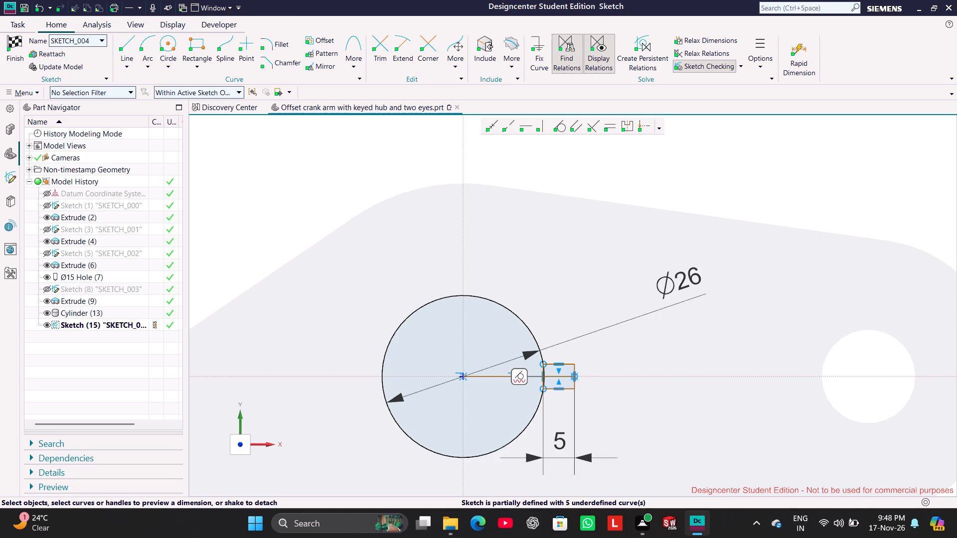
# Dimension the distance between the keyway rectangle's two horizontal sides as 4 mm.
pyautogui.scroll(2, 533, 394)
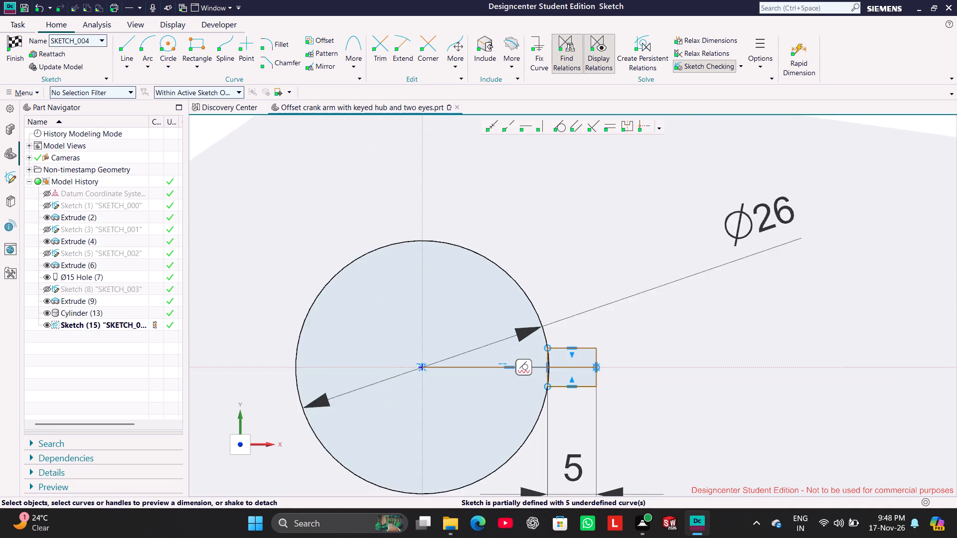
pyautogui.scroll(4, 576, 390)
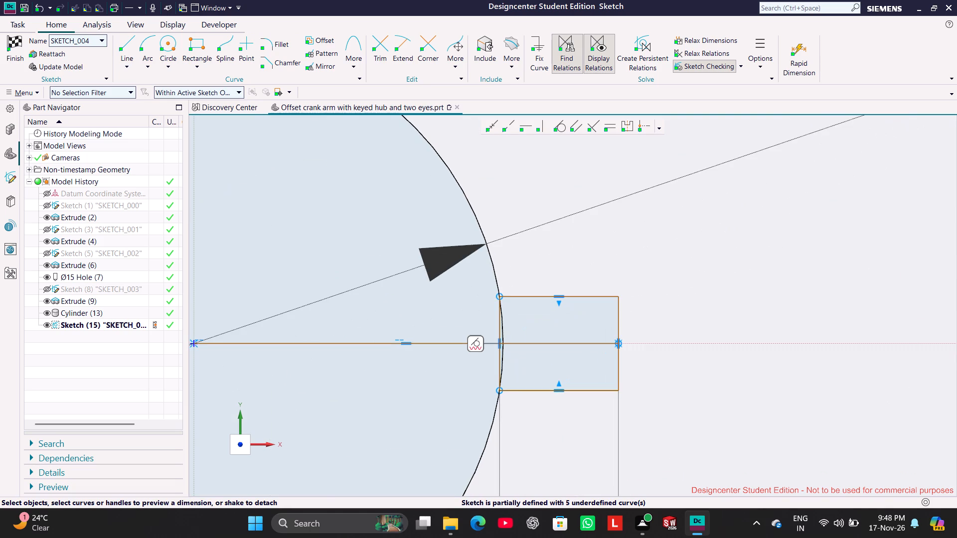
pyautogui.click(593, 293)
pyautogui.click(599, 389)
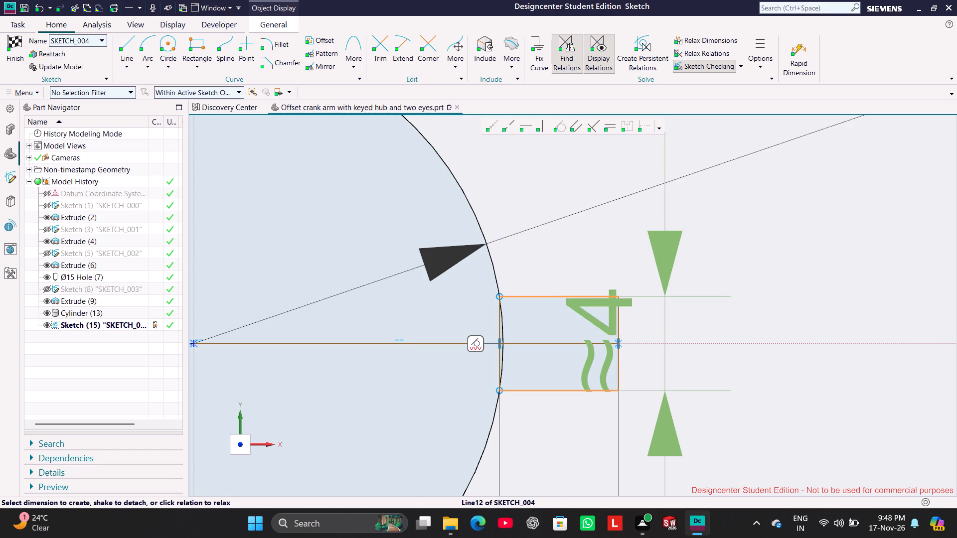
pyautogui.doubleClick(598, 310)
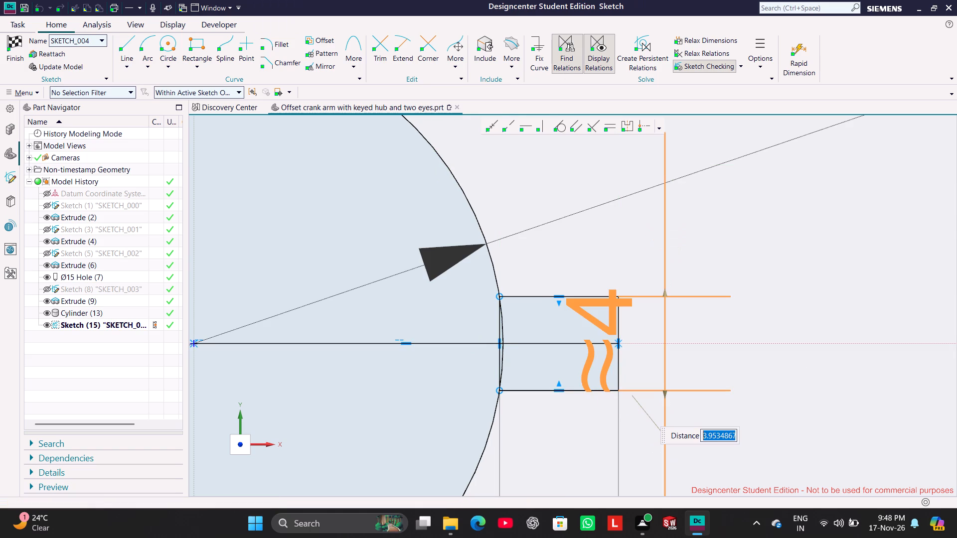
pyautogui.press('4')
pyautogui.press('Return')
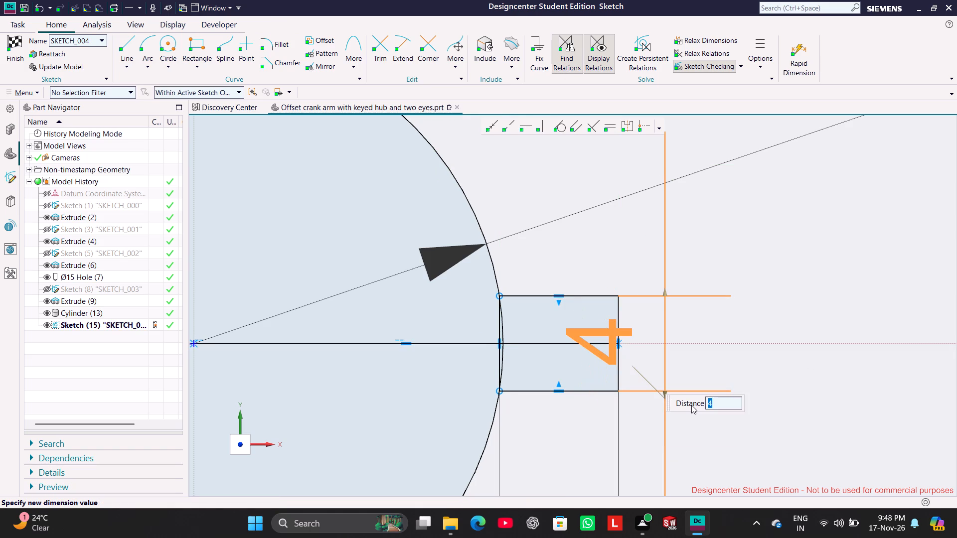
pyautogui.scroll(3, 840, 320)
pyautogui.scroll(-9, 840, 320)
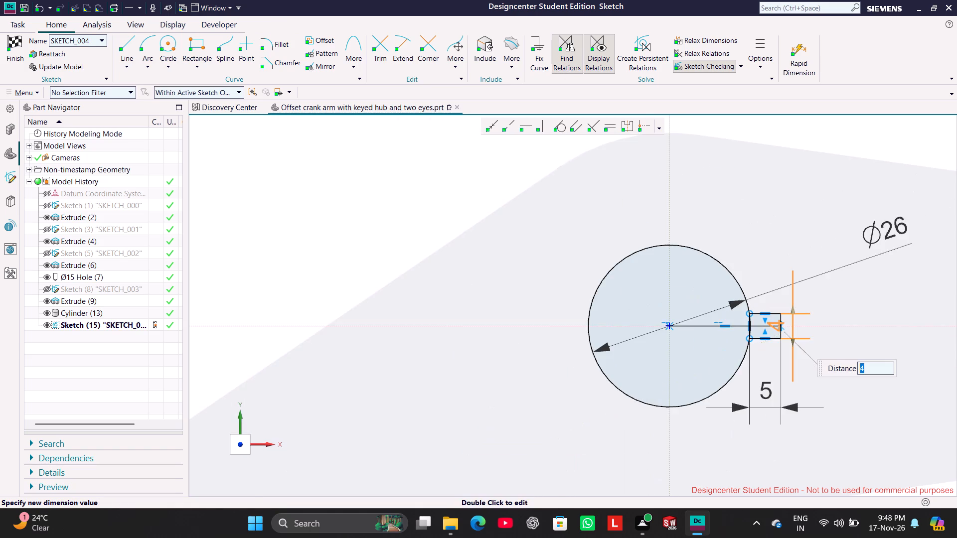
pyautogui.scroll(-2, 894, 228)
pyautogui.click(891, 148)
# Move the 4 mm keyway width dimension outward, clear of the rectangle.
pyautogui.scroll(4, 870, 294)
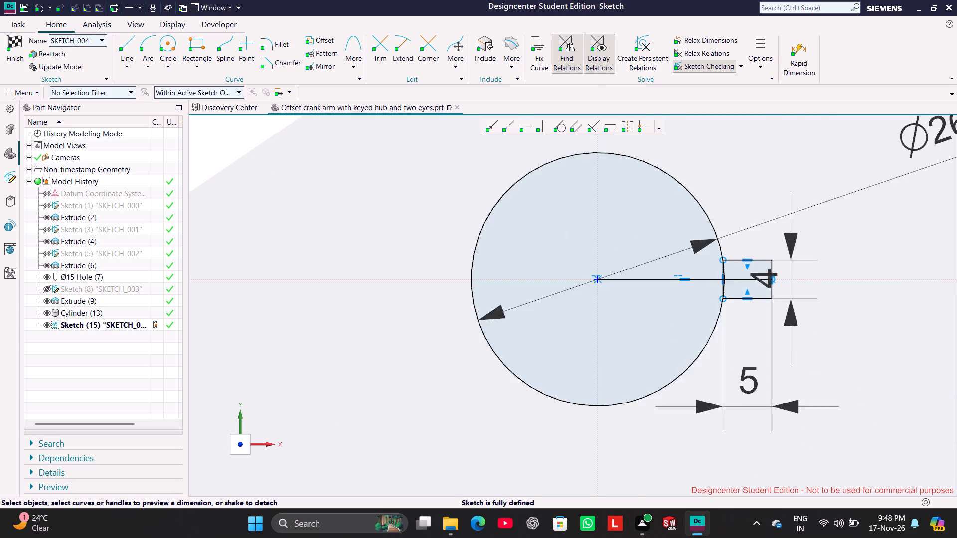
pyautogui.scroll(1, 803, 289)
pyautogui.moveTo(787, 236); pyautogui.dragTo(871, 247)
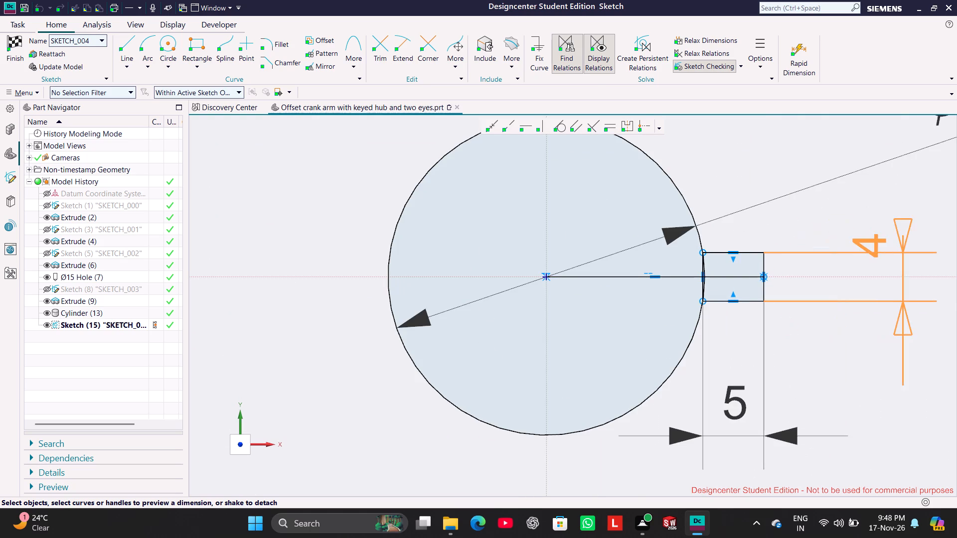
pyautogui.moveTo(871, 247); pyautogui.dragTo(905, 253)
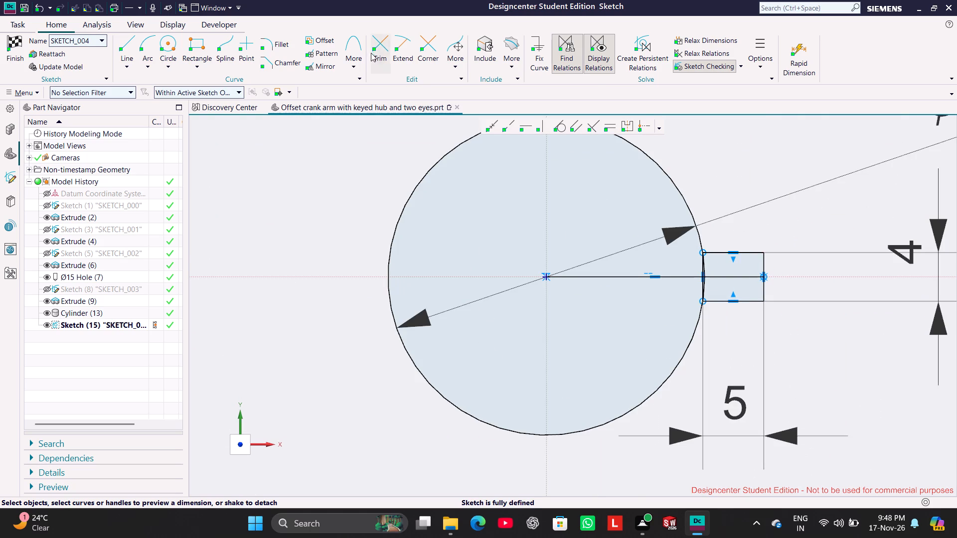
# Trim the bore circle's arc and the rectangle's inner side where the keyway opens into the bore.
pyautogui.click(371, 52)
pyautogui.scroll(2, 706, 259)
pyautogui.moveTo(732, 275); pyautogui.dragTo(689, 264)
pyautogui.moveTo(732, 303); pyautogui.dragTo(692, 295)
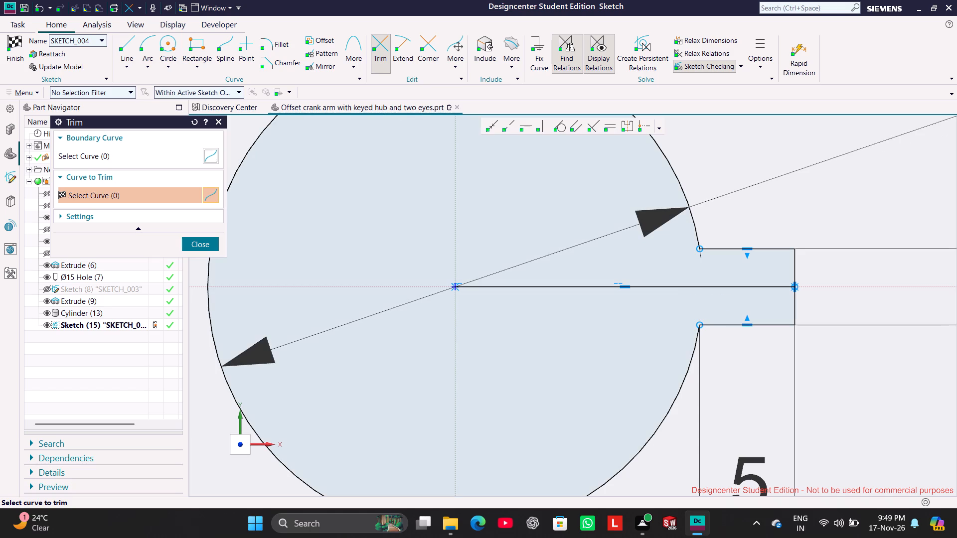
# End trimming and finish the hub's bore-and-keyway sketch.
pyautogui.scroll(-8, 737, 303)
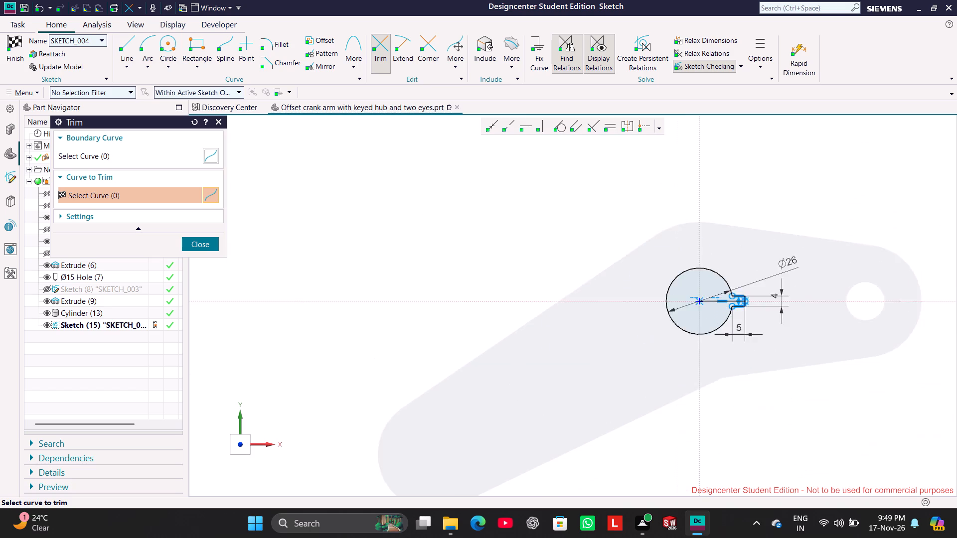
pyautogui.scroll(-4, 737, 303)
pyautogui.click(554, 222)
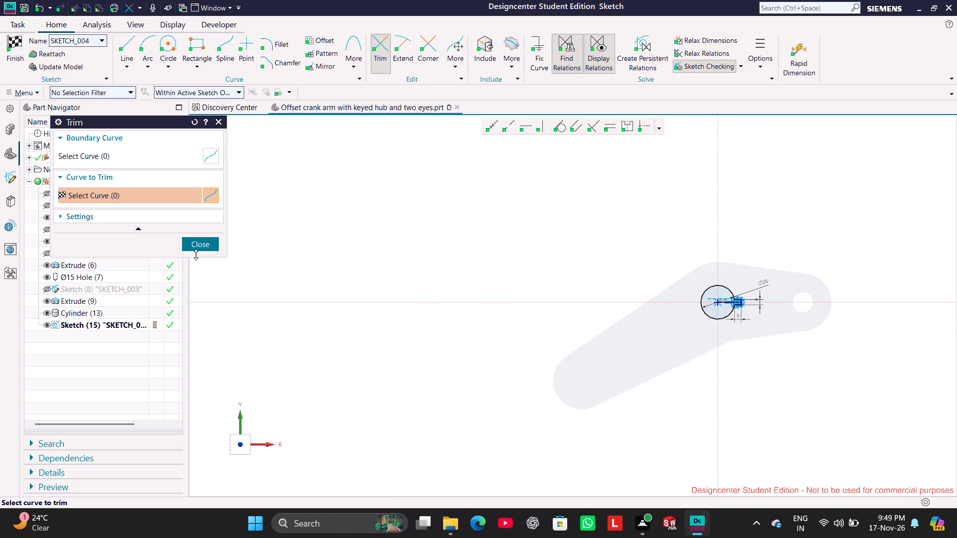
pyautogui.click(198, 253)
pyautogui.click(200, 240)
pyautogui.scroll(2, 822, 313)
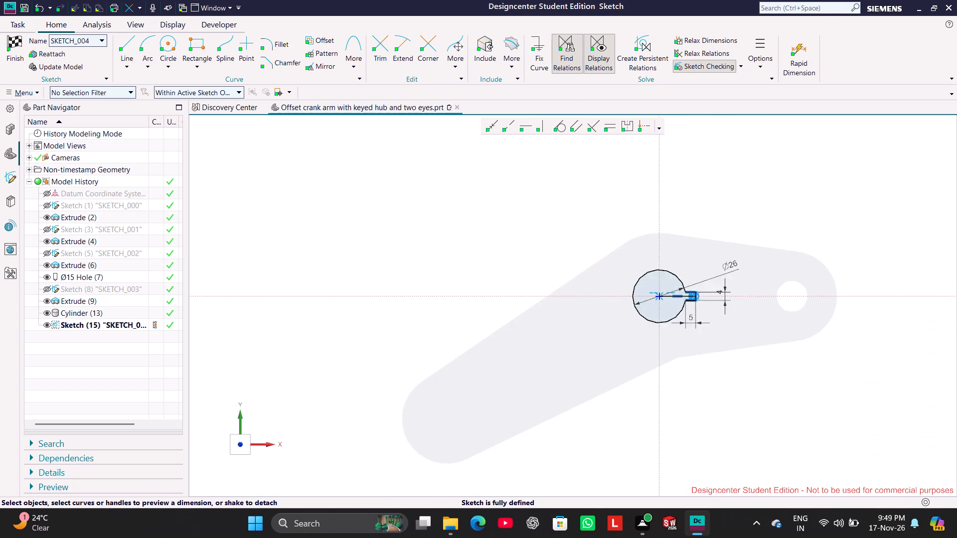
pyautogui.scroll(1, 822, 313)
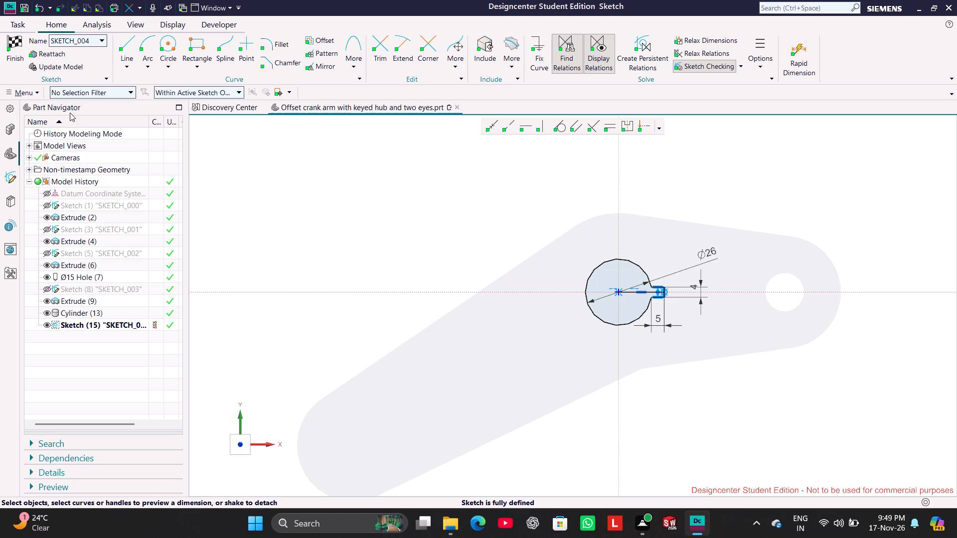
pyautogui.click(10, 54)
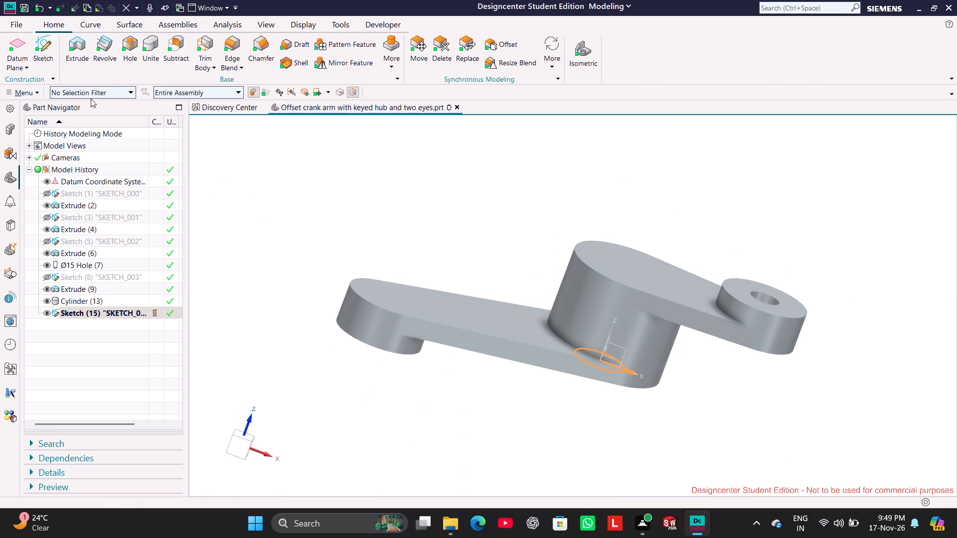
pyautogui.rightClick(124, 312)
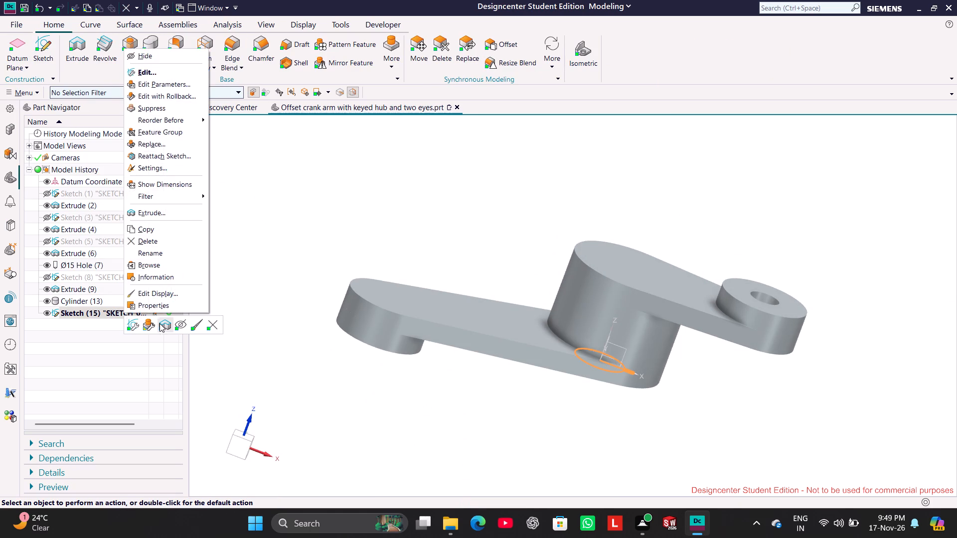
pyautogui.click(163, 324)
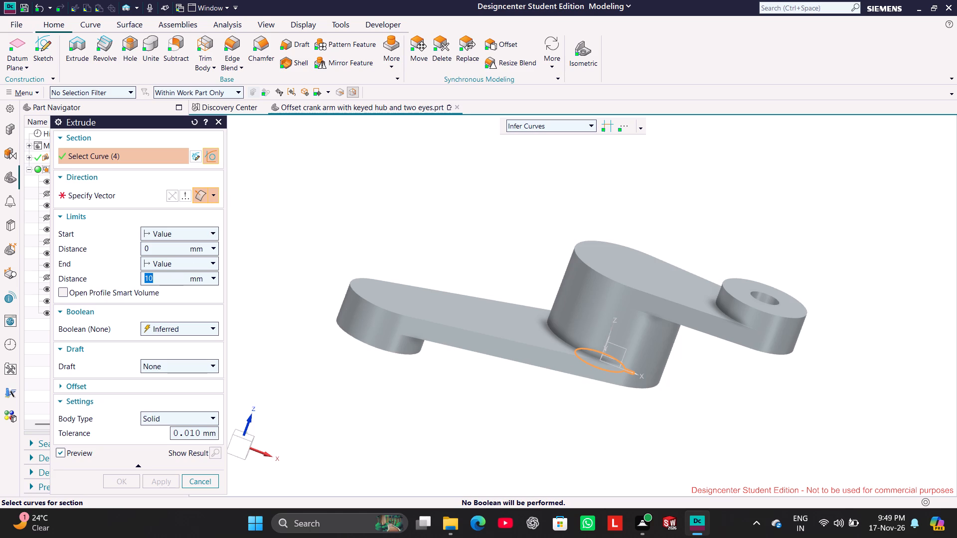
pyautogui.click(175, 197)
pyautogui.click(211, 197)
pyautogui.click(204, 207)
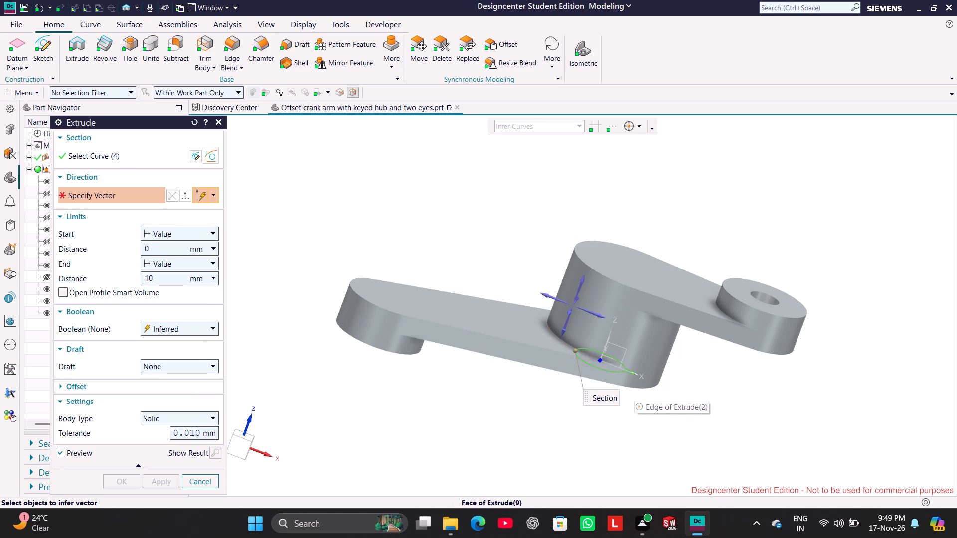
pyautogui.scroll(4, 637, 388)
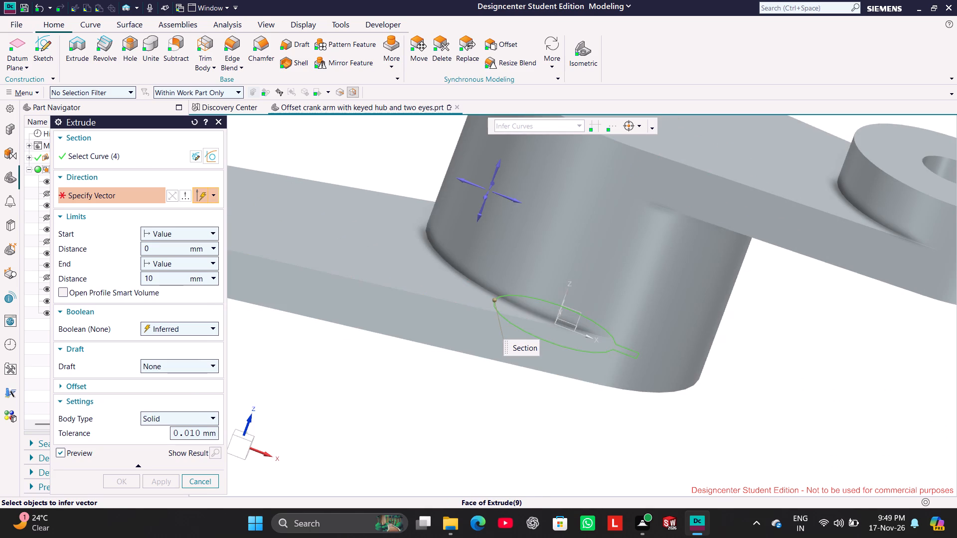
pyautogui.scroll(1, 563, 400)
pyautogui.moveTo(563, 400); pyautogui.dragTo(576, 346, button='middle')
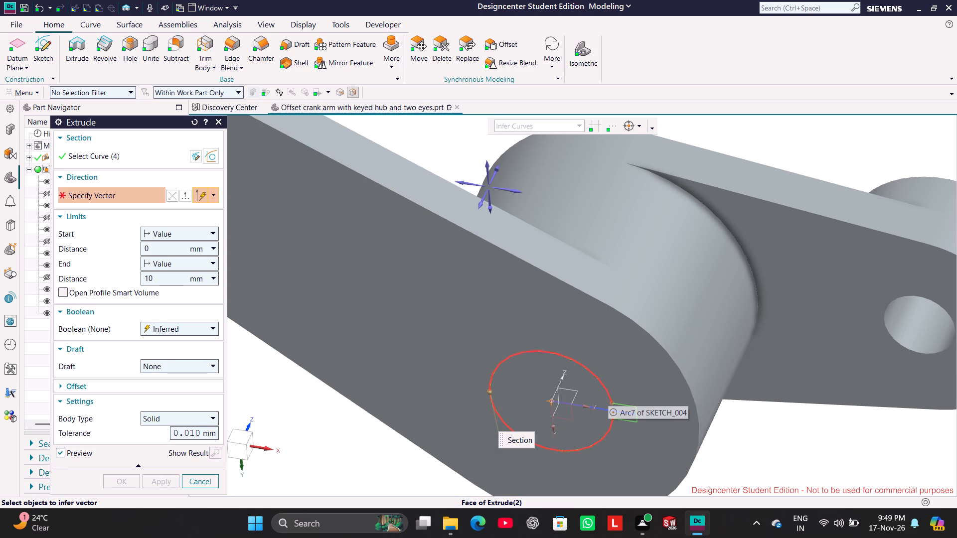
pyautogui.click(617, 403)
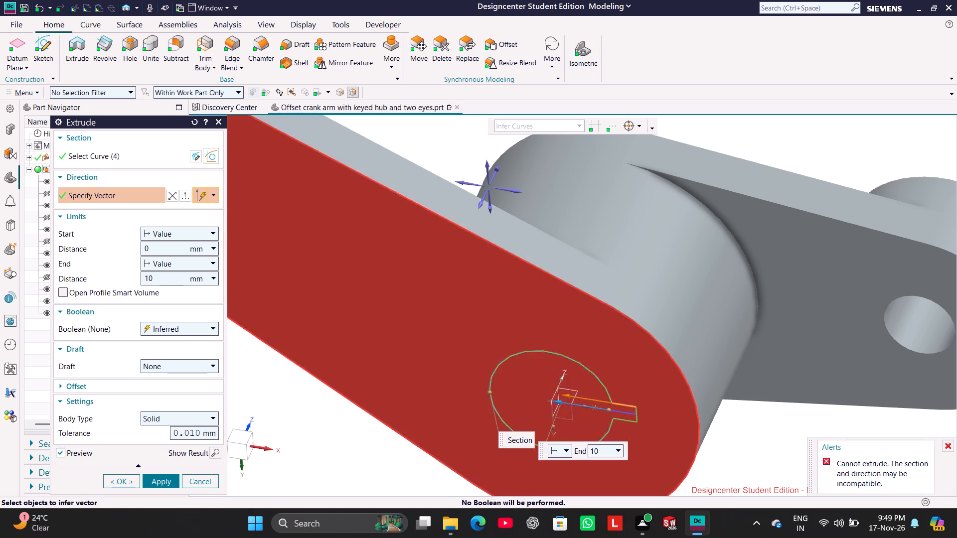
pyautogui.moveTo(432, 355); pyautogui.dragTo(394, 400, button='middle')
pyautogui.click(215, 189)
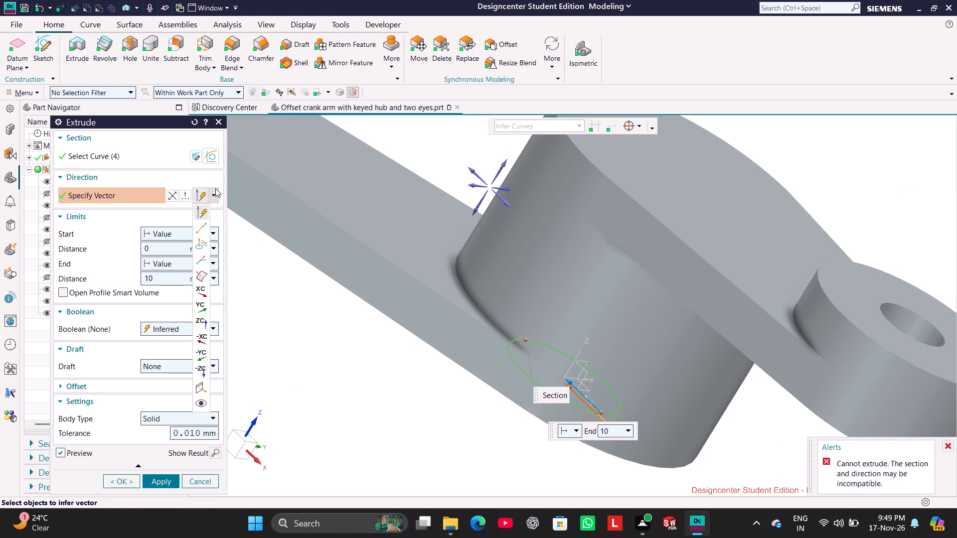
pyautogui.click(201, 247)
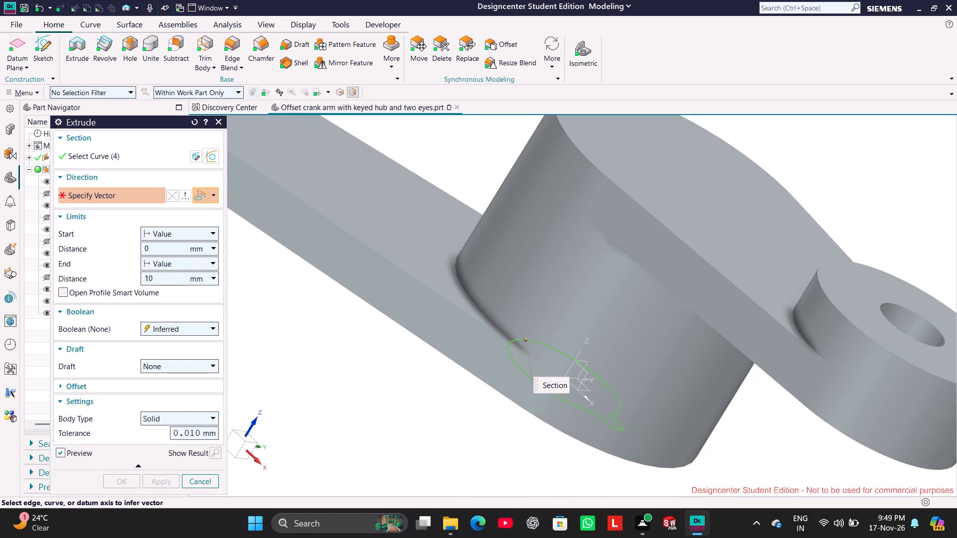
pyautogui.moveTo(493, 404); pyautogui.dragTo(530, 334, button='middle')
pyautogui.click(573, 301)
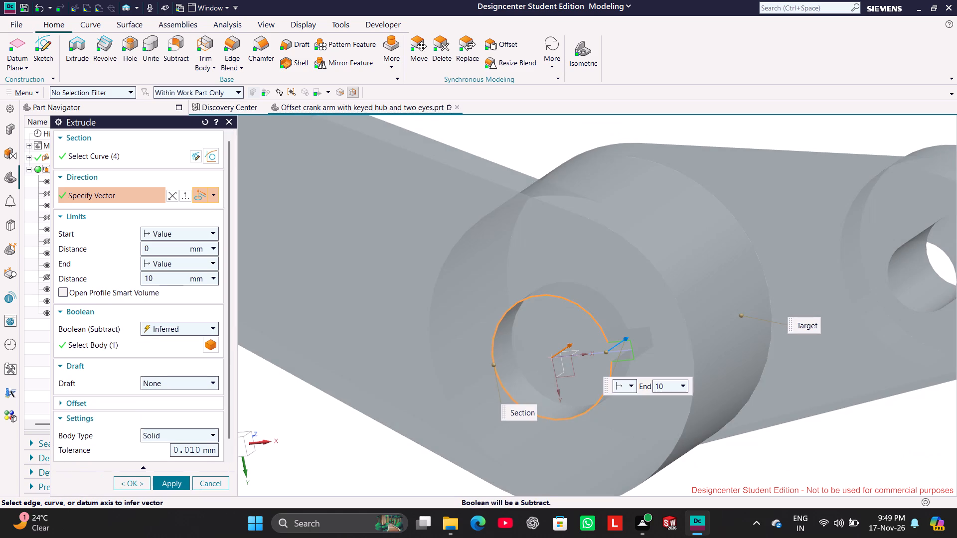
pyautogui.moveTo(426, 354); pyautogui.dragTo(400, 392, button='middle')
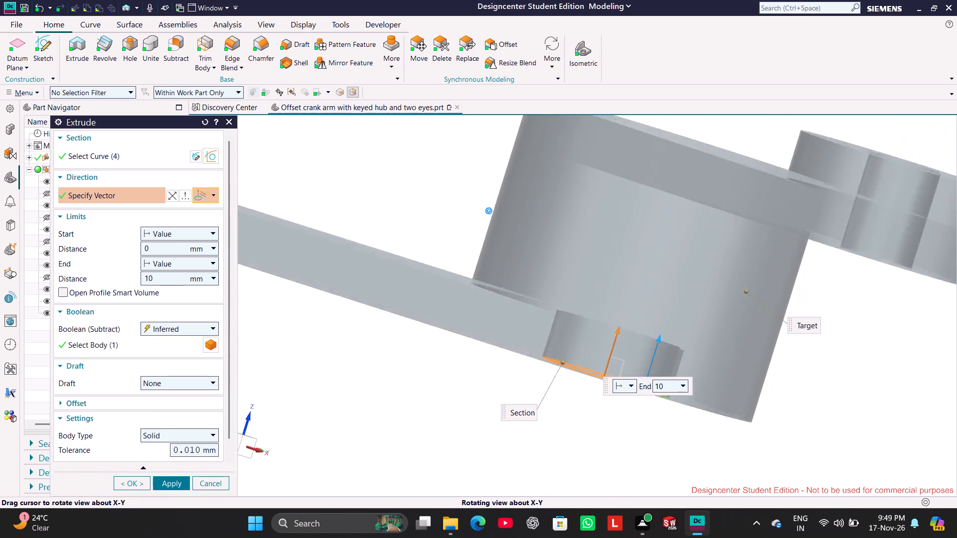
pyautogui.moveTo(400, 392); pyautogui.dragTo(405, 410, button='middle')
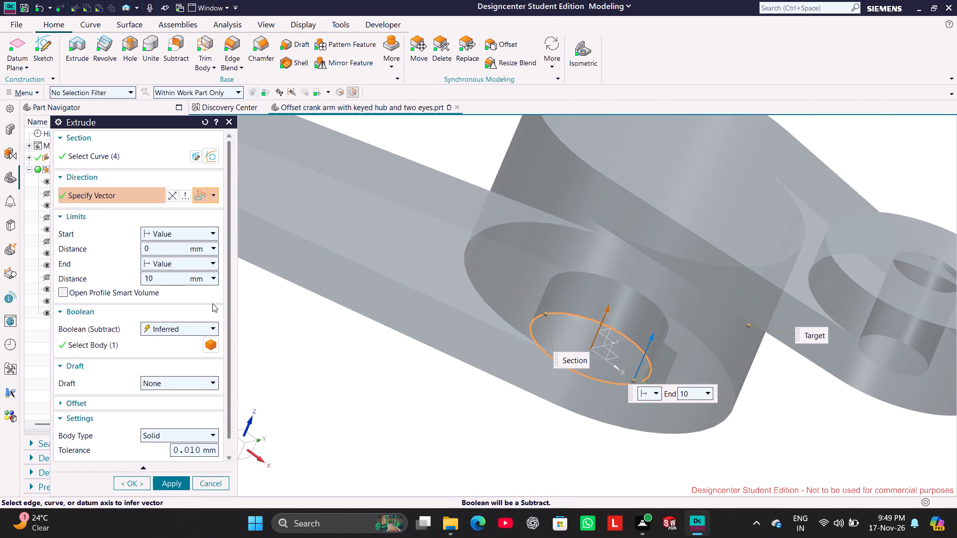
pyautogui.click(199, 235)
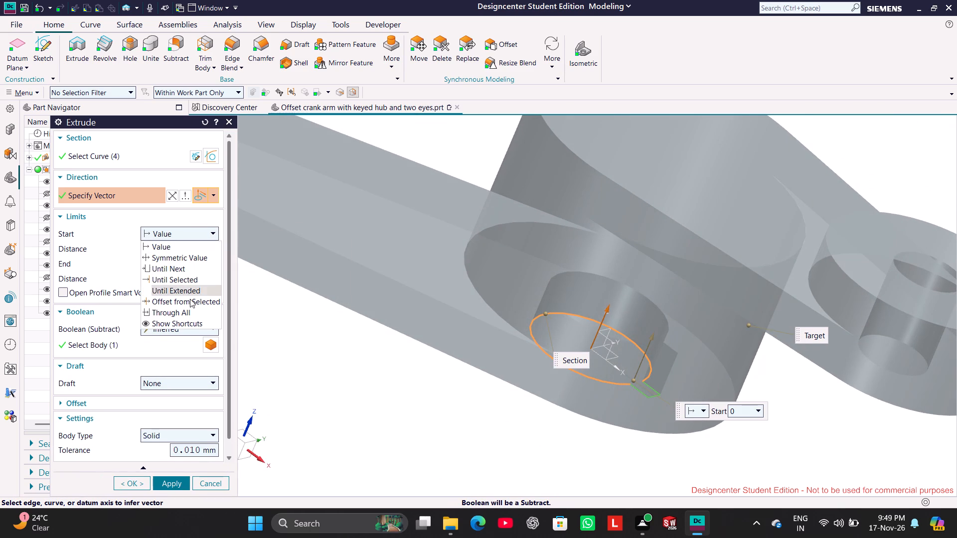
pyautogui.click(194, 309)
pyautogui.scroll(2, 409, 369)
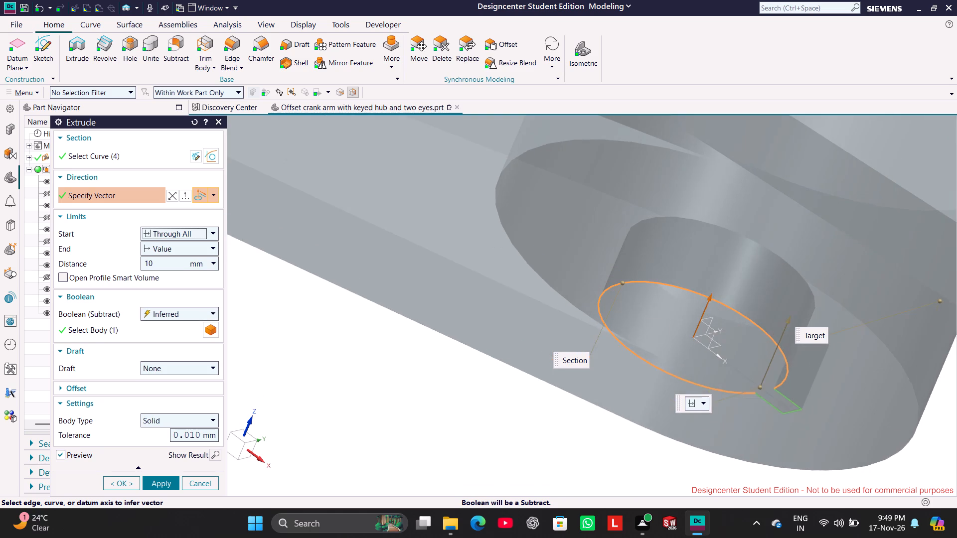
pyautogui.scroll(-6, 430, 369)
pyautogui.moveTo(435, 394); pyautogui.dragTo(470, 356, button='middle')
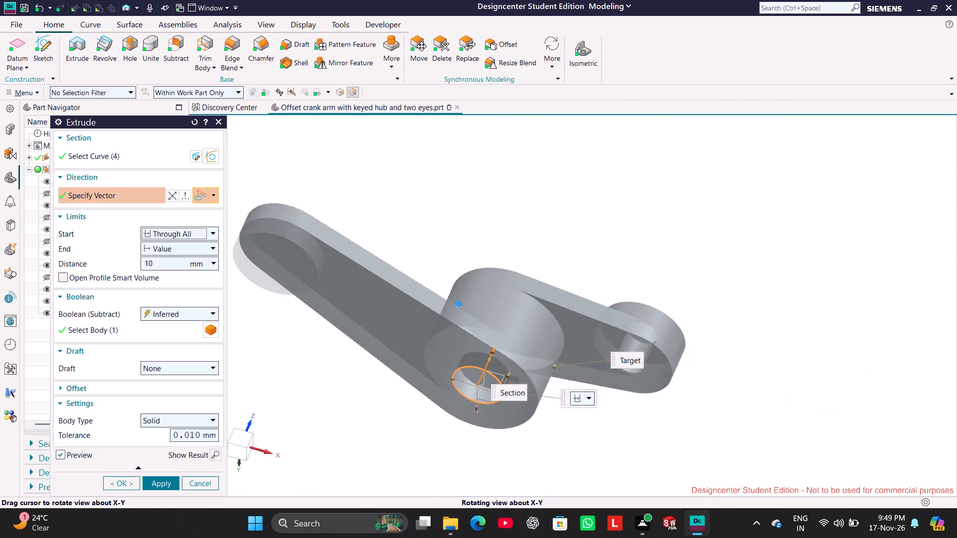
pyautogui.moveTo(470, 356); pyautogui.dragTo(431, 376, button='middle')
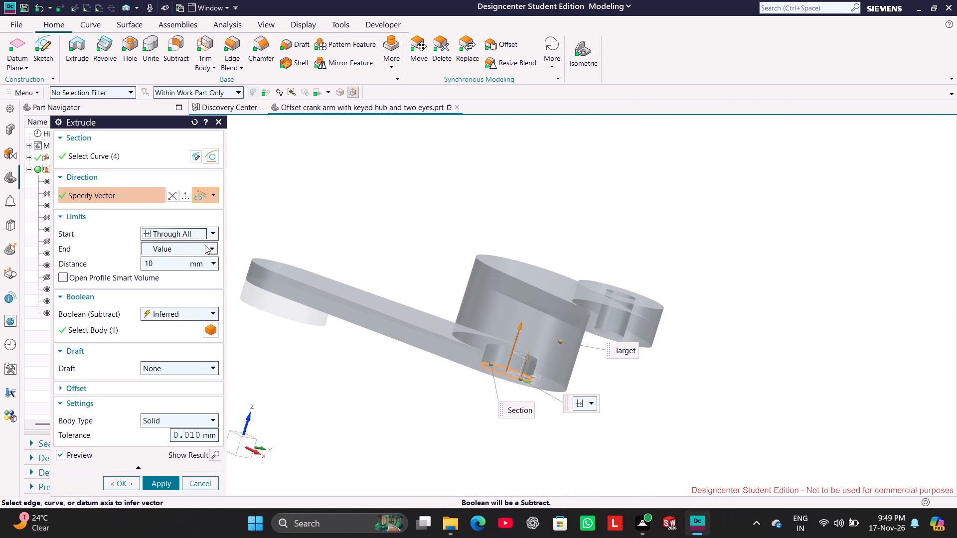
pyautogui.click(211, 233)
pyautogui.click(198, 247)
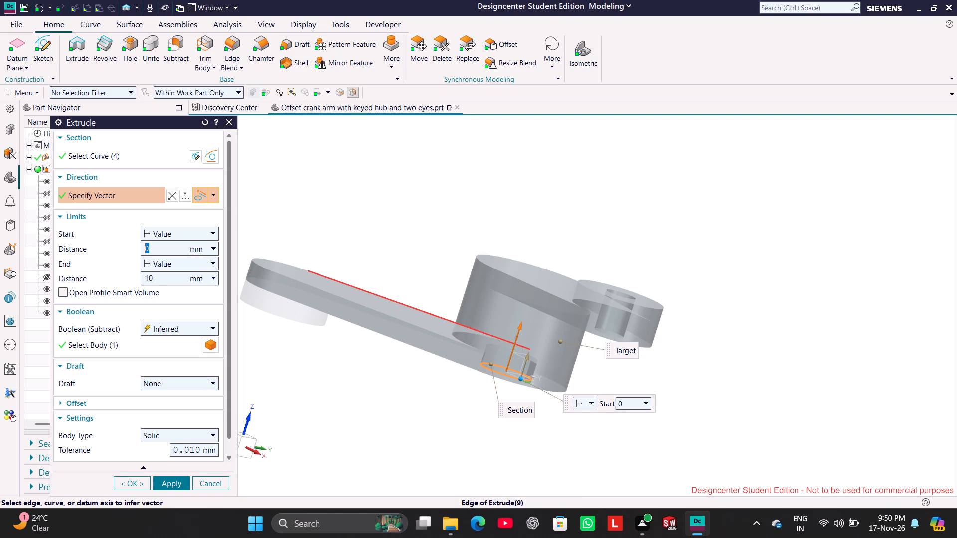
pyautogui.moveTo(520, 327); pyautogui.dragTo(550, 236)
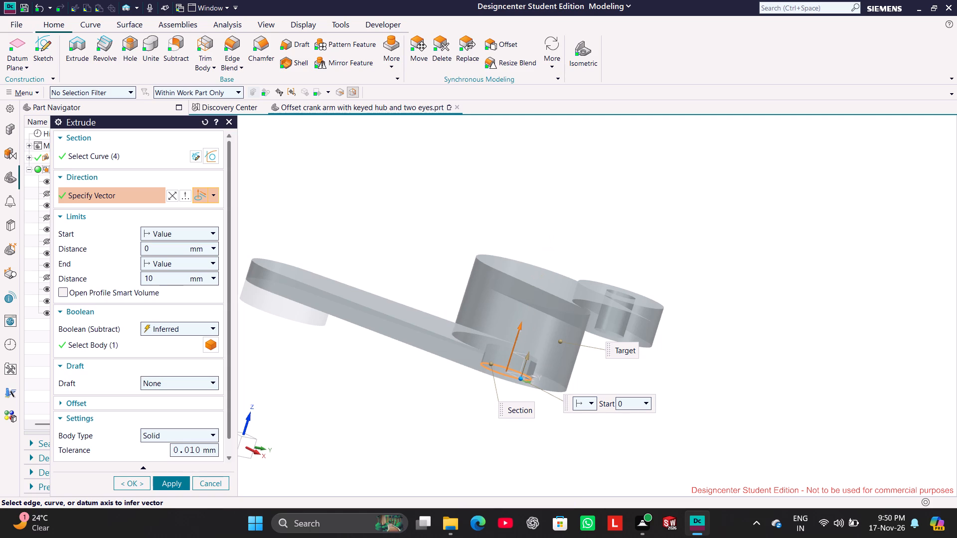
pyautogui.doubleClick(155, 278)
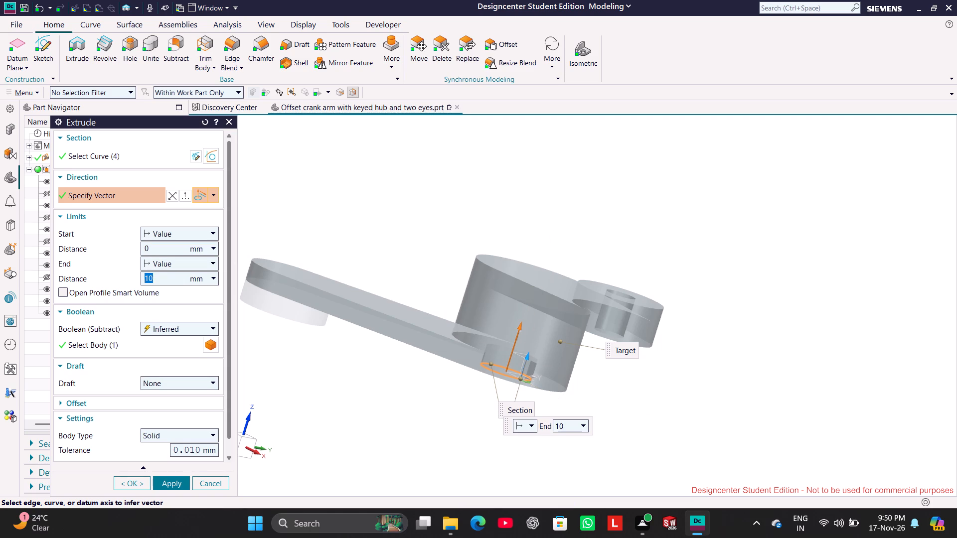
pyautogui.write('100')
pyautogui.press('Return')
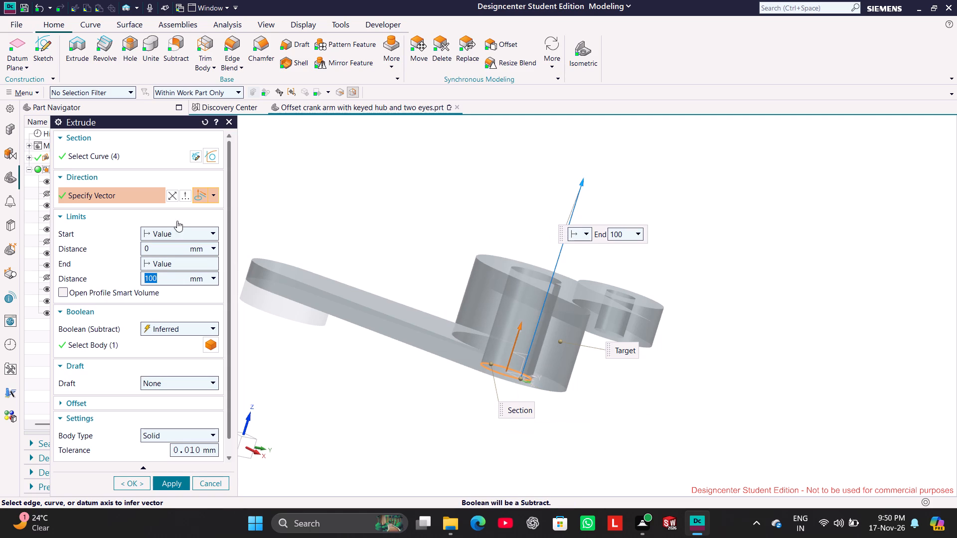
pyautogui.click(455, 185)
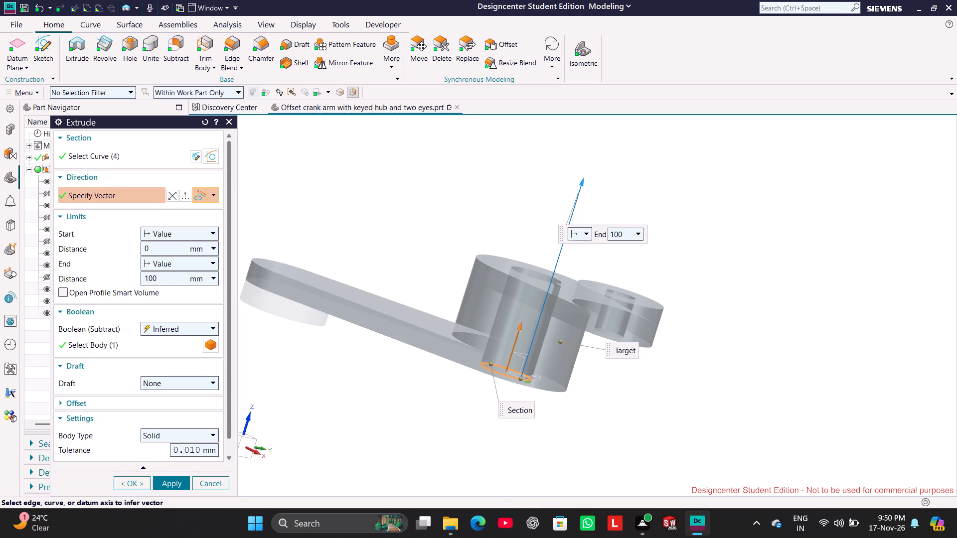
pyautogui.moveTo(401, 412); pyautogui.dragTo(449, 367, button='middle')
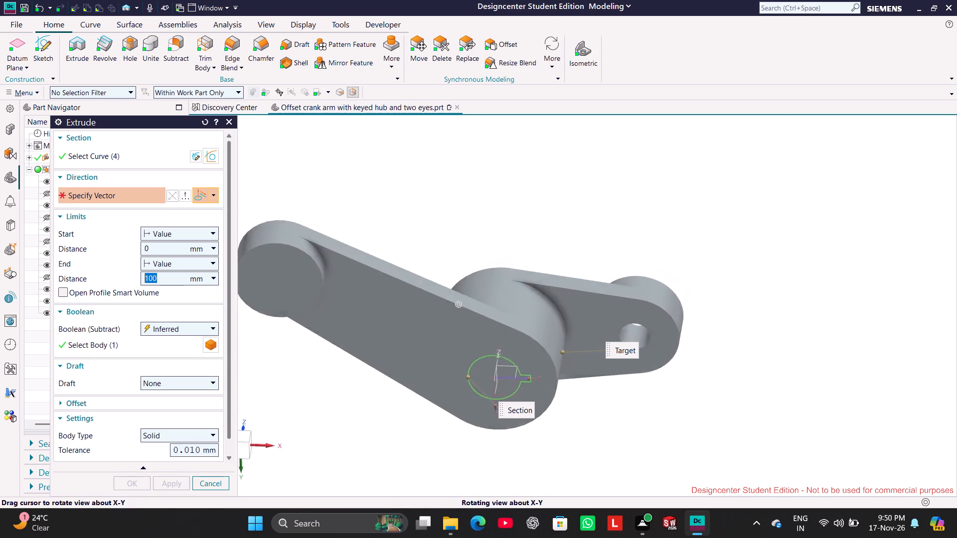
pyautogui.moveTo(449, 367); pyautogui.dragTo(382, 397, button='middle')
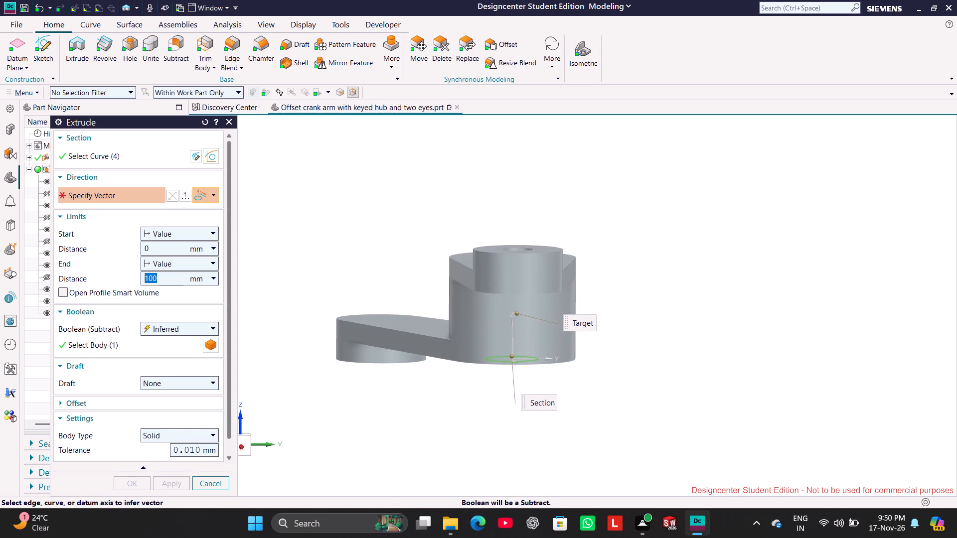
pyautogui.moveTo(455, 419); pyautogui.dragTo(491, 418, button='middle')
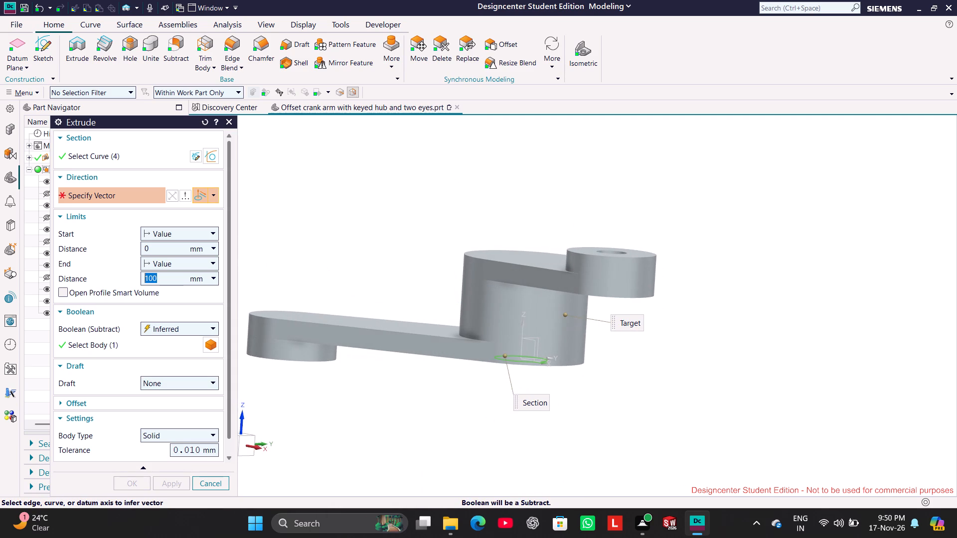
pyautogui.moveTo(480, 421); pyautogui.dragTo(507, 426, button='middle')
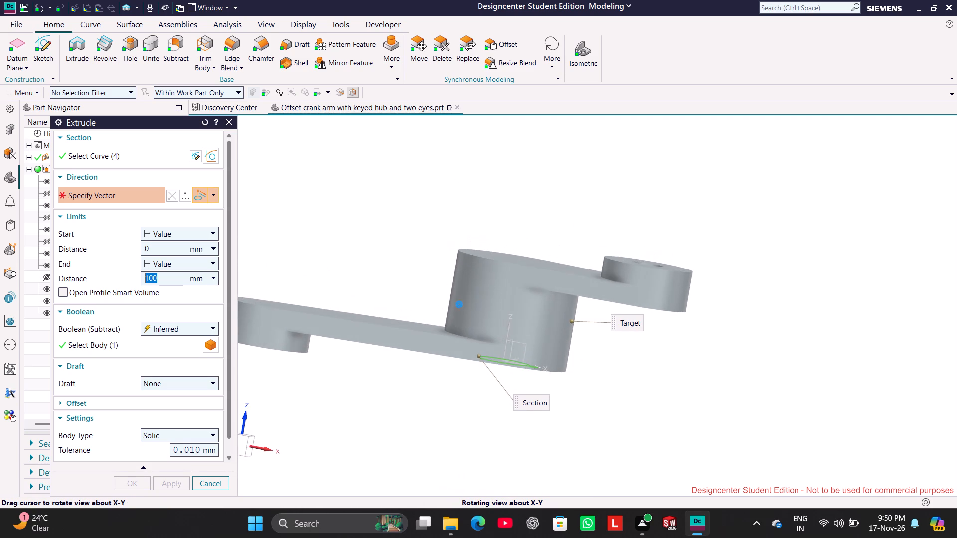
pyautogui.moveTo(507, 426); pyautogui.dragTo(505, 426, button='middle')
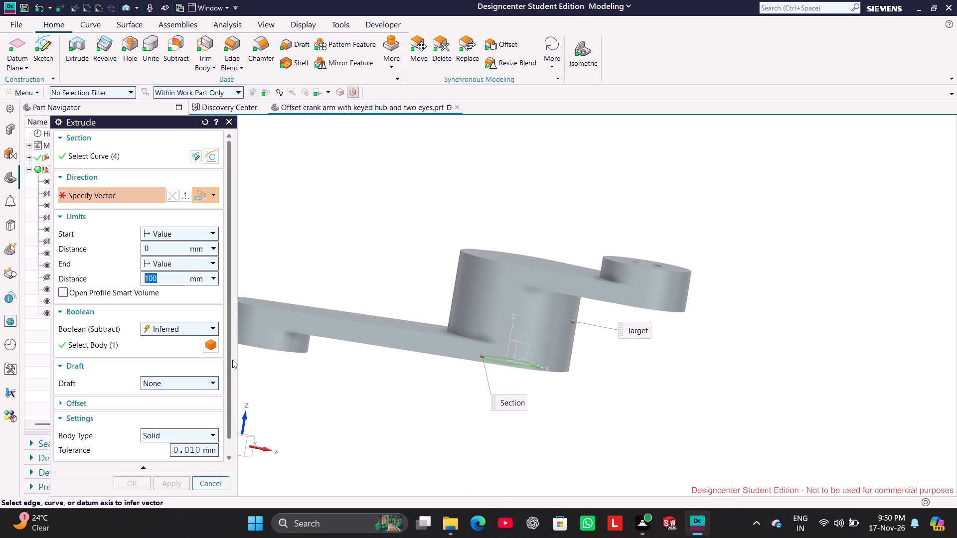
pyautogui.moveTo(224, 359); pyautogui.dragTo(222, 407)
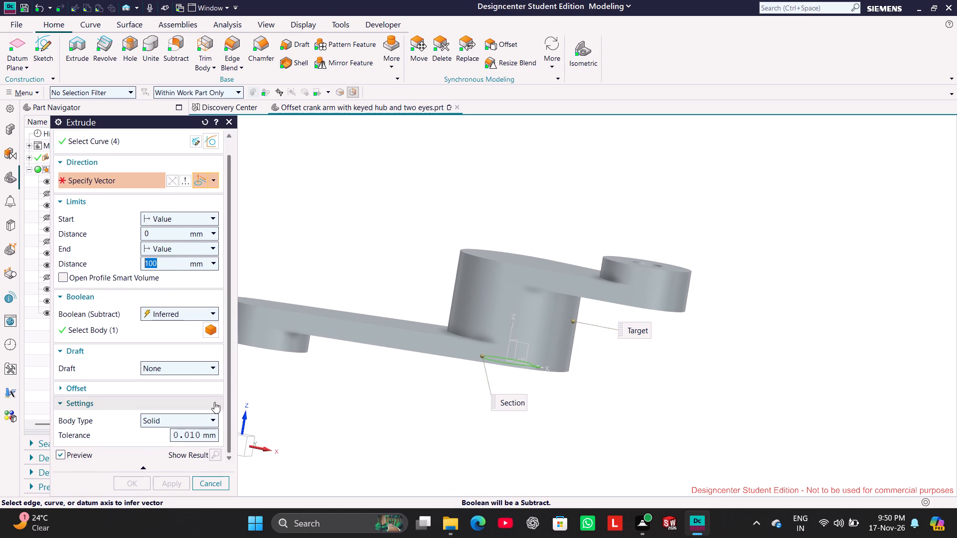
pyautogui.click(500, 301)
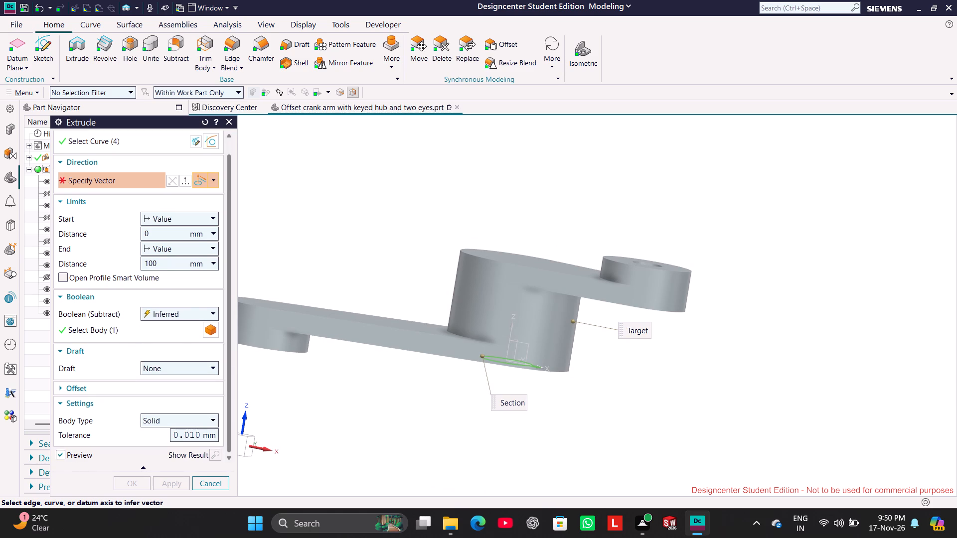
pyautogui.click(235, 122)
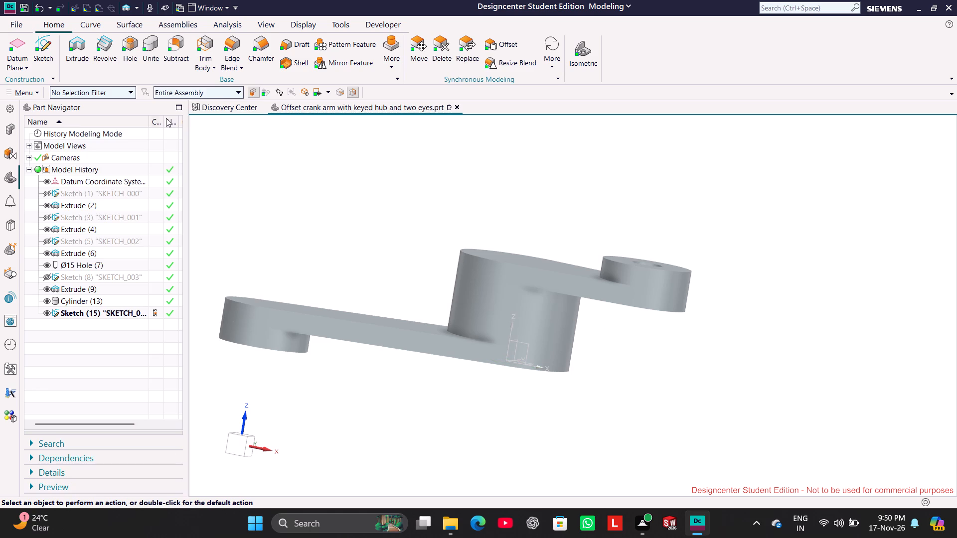
# Start an Extrude of the hub's bore-and-keyway sketch, with its direction along the axis of the bore arc.
pyautogui.rightClick(125, 312)
pyautogui.click(165, 326)
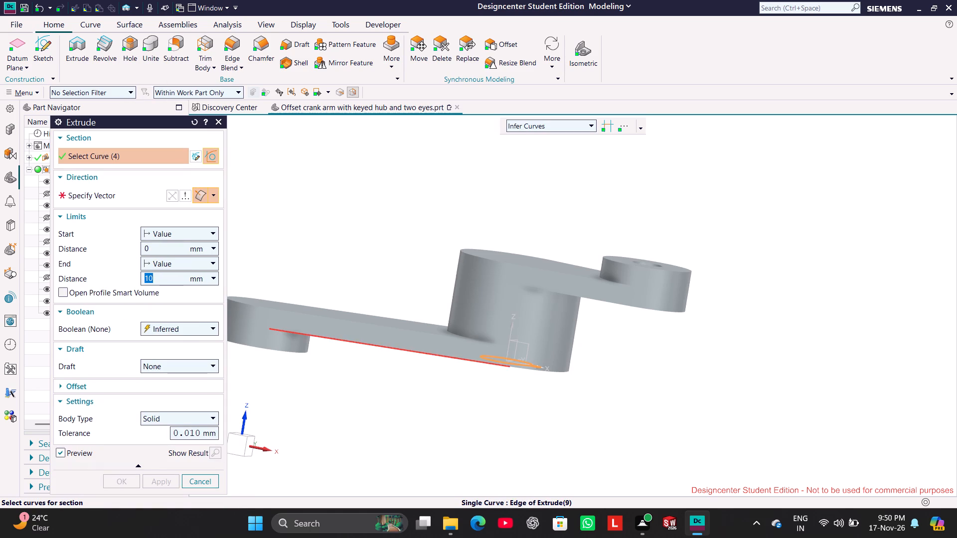
pyautogui.click(212, 192)
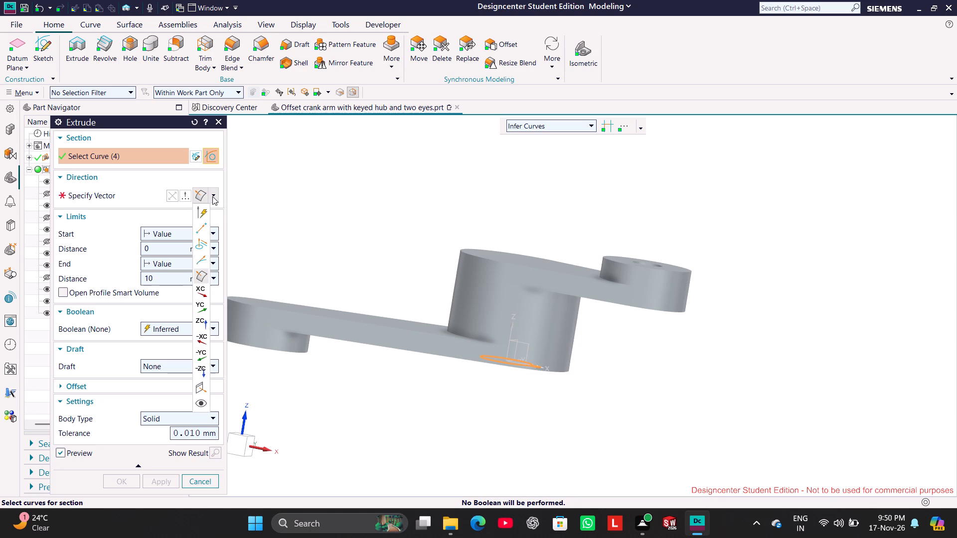
pyautogui.click(203, 243)
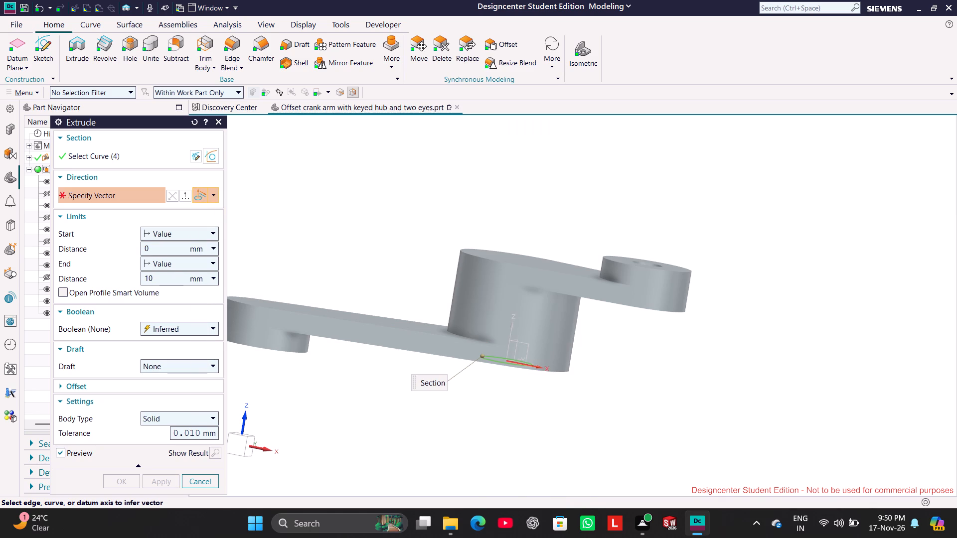
pyautogui.scroll(5, 508, 375)
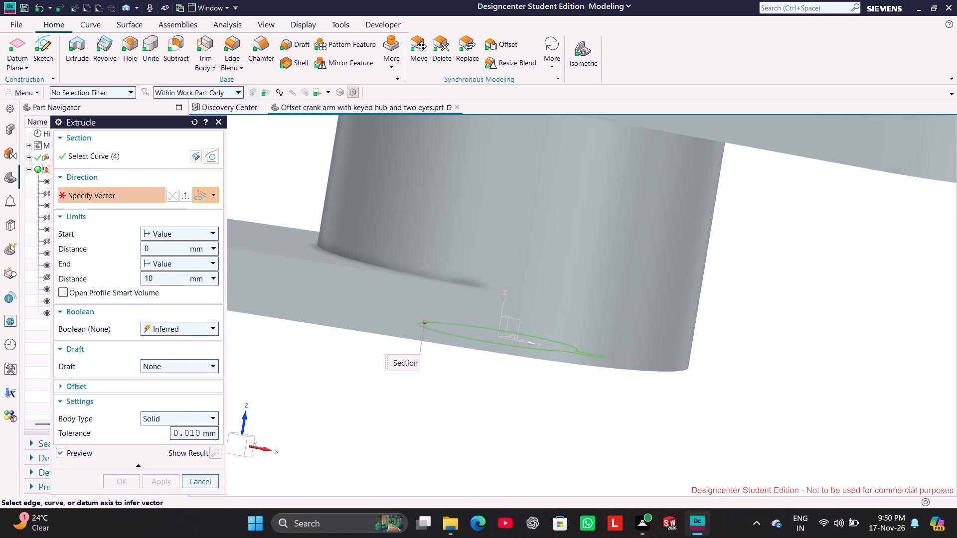
pyautogui.moveTo(497, 393); pyautogui.dragTo(496, 357, button='middle')
pyautogui.scroll(1, 494, 377)
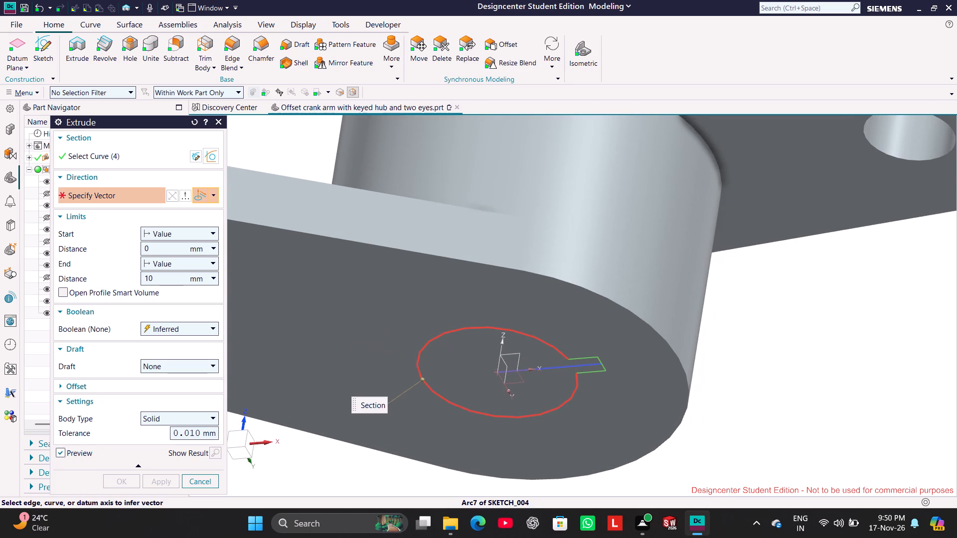
pyautogui.click(499, 328)
pyautogui.moveTo(778, 357); pyautogui.dragTo(768, 408, button='middle')
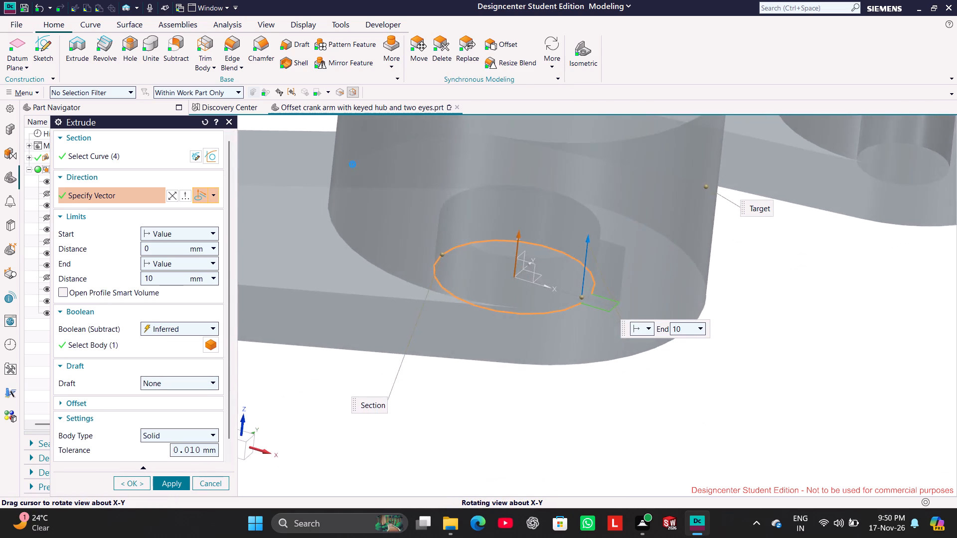
pyautogui.moveTo(768, 408); pyautogui.dragTo(765, 401, button='middle')
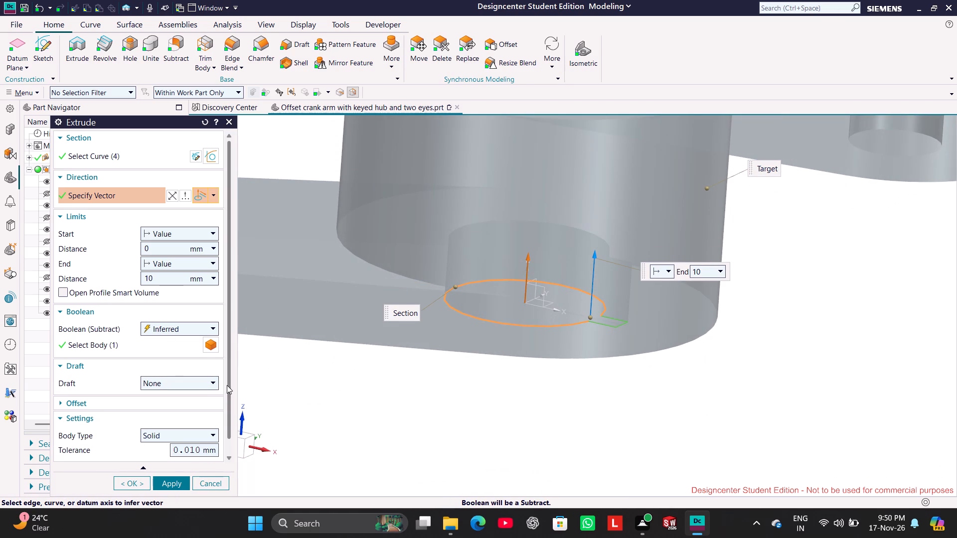
# Pick the crank arm body as the subtraction target, set the start distance to 50 mm and apply the cut.
pyautogui.scroll(2, 577, 206)
pyautogui.scroll(-3, 579, 205)
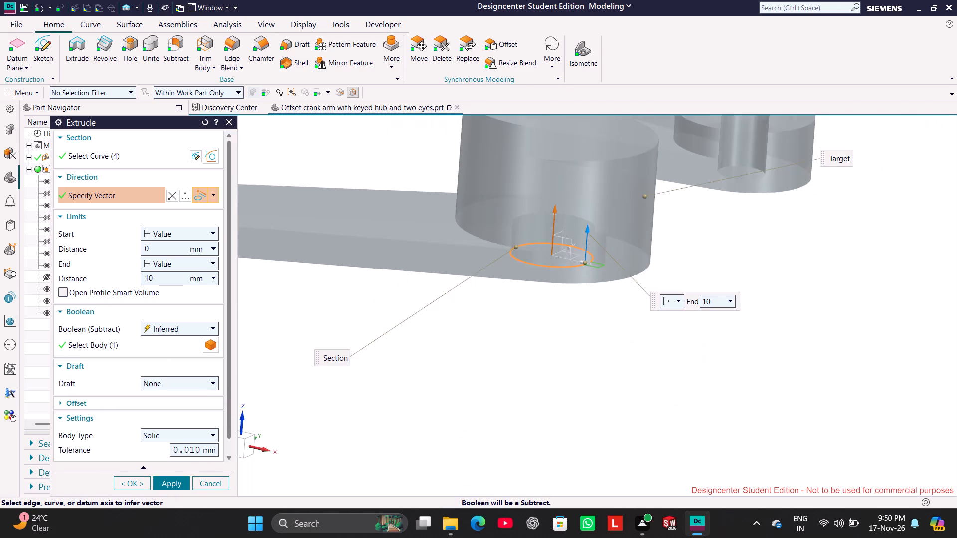
pyautogui.scroll(-4, 580, 205)
pyautogui.click(587, 192)
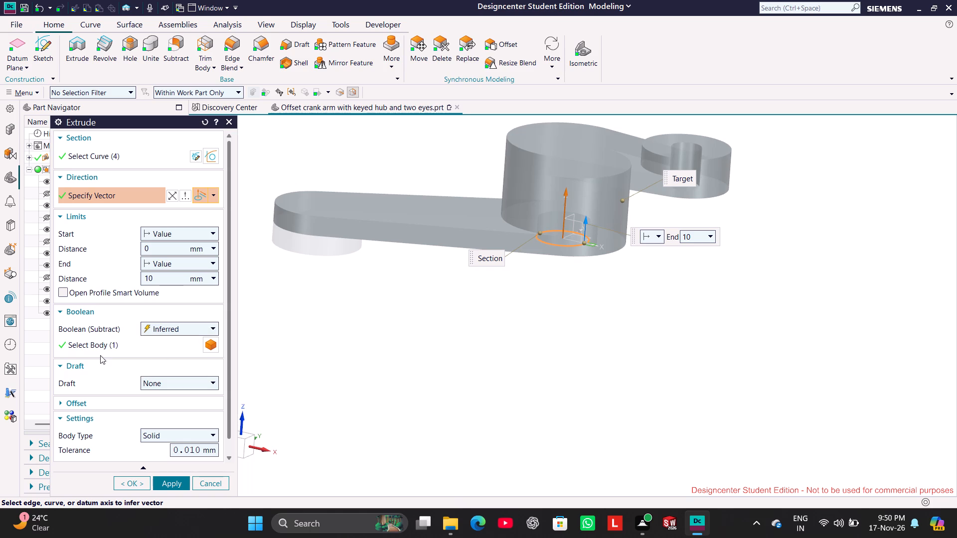
pyautogui.click(102, 350)
pyautogui.click(599, 203)
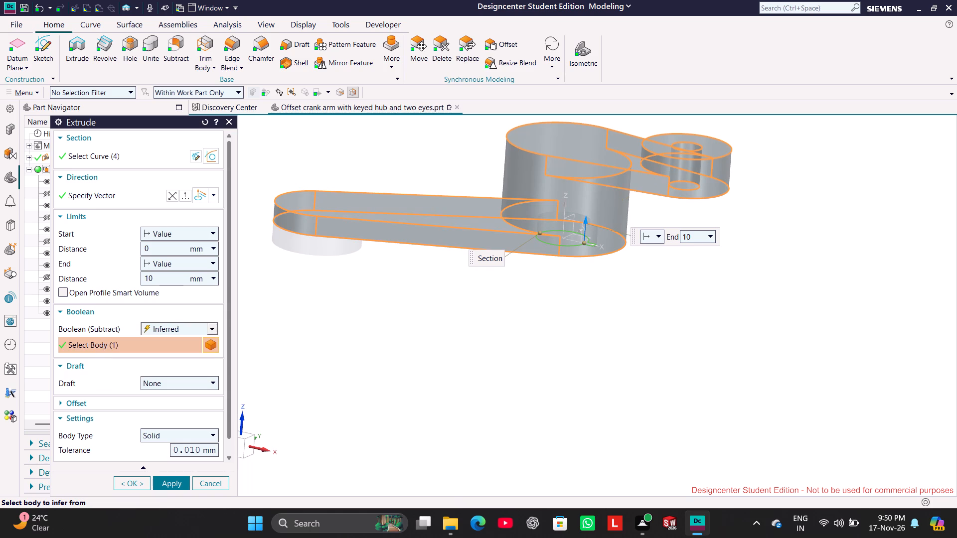
pyautogui.click(542, 169)
pyautogui.moveTo(428, 360); pyautogui.dragTo(428, 328, button='middle')
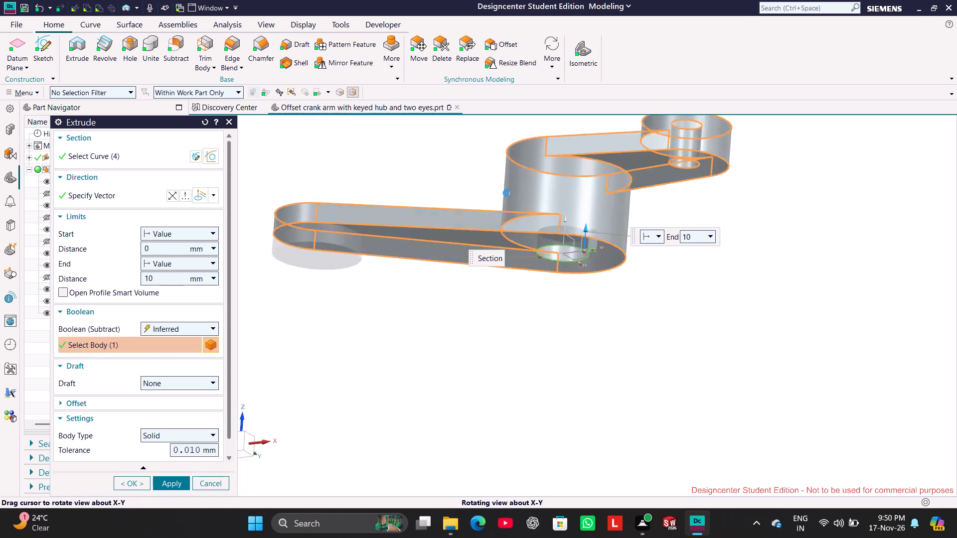
pyautogui.moveTo(428, 328); pyautogui.dragTo(429, 346, button='middle')
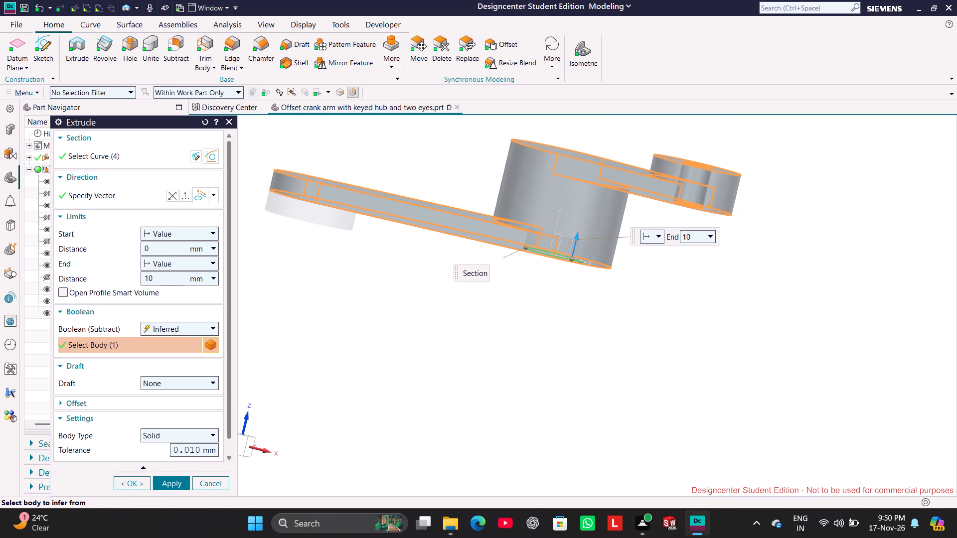
pyautogui.click(588, 200)
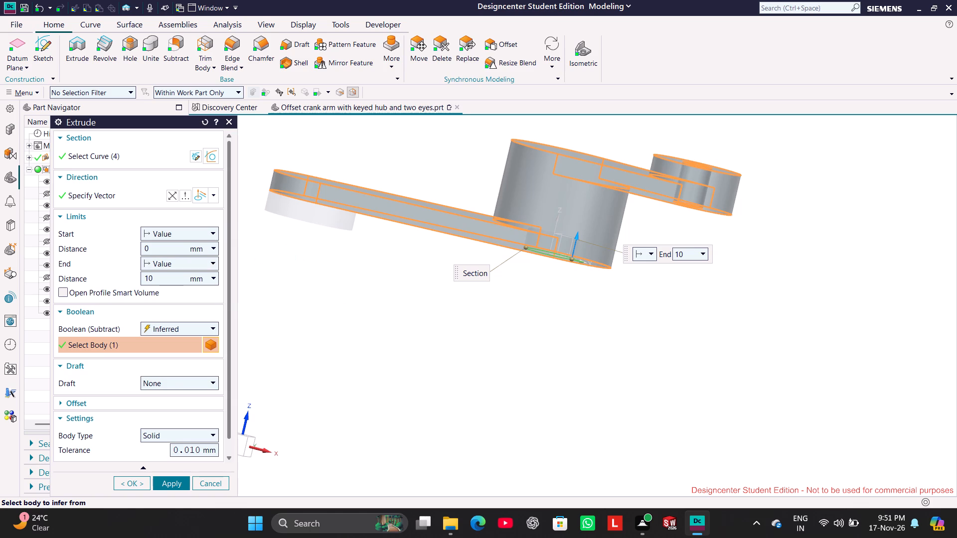
pyautogui.doubleClick(180, 251)
pyautogui.write('50')
pyautogui.press('Return')
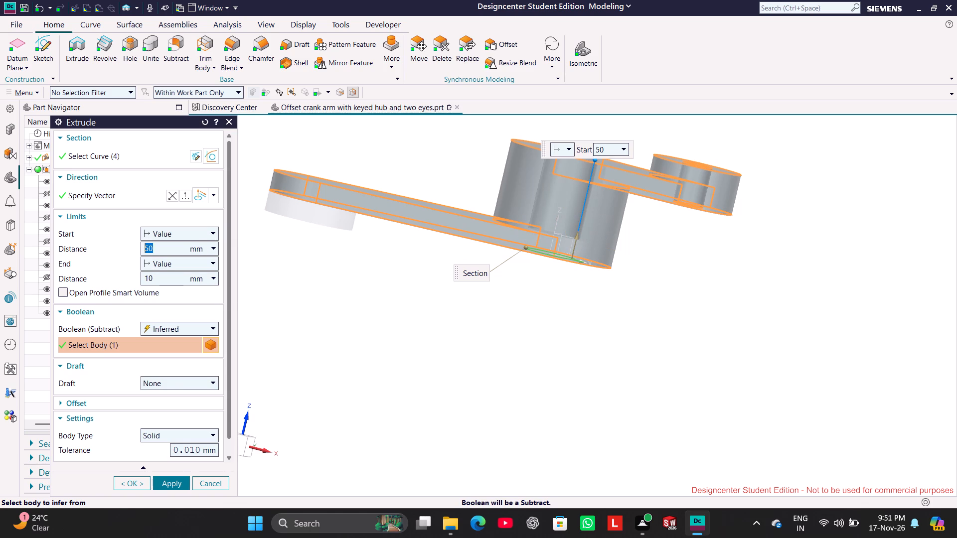
pyautogui.moveTo(412, 376); pyautogui.dragTo(396, 394, button='middle')
pyautogui.click(173, 482)
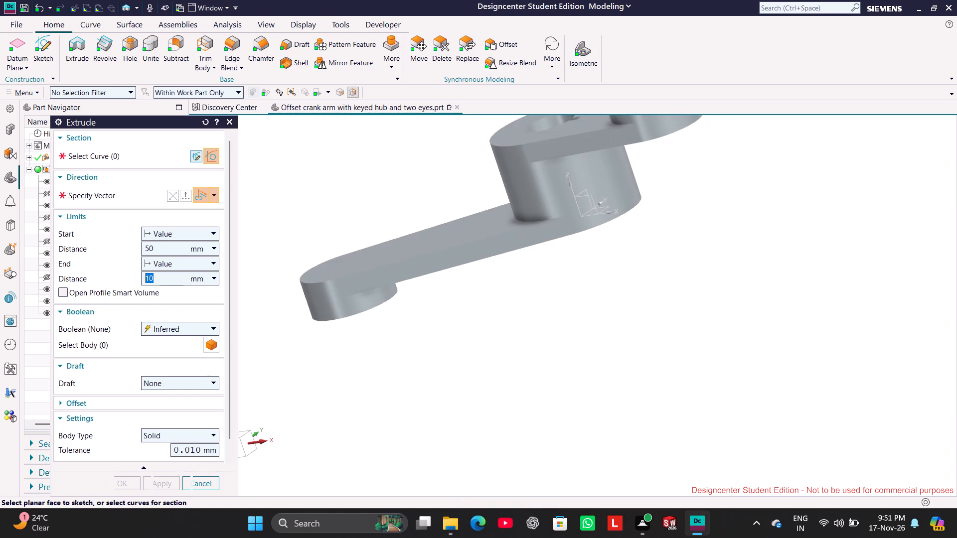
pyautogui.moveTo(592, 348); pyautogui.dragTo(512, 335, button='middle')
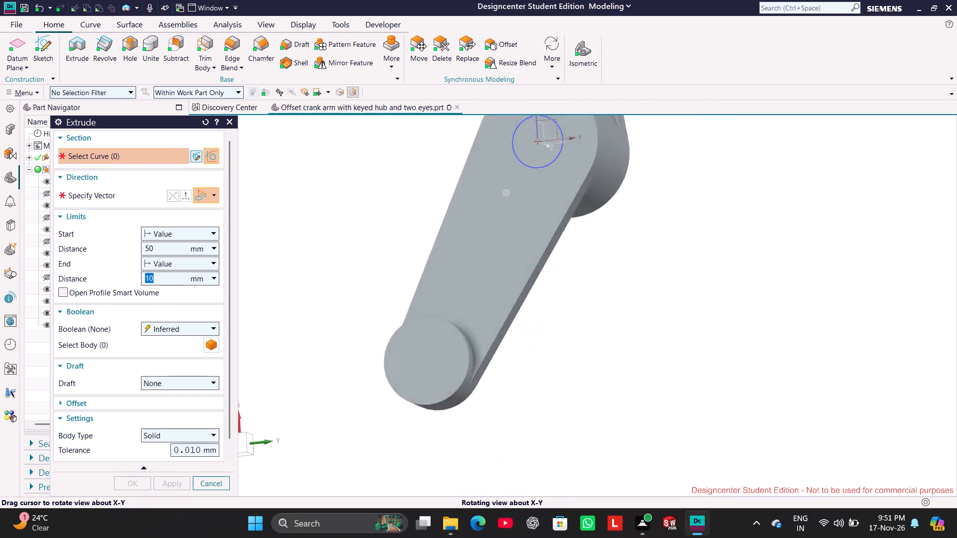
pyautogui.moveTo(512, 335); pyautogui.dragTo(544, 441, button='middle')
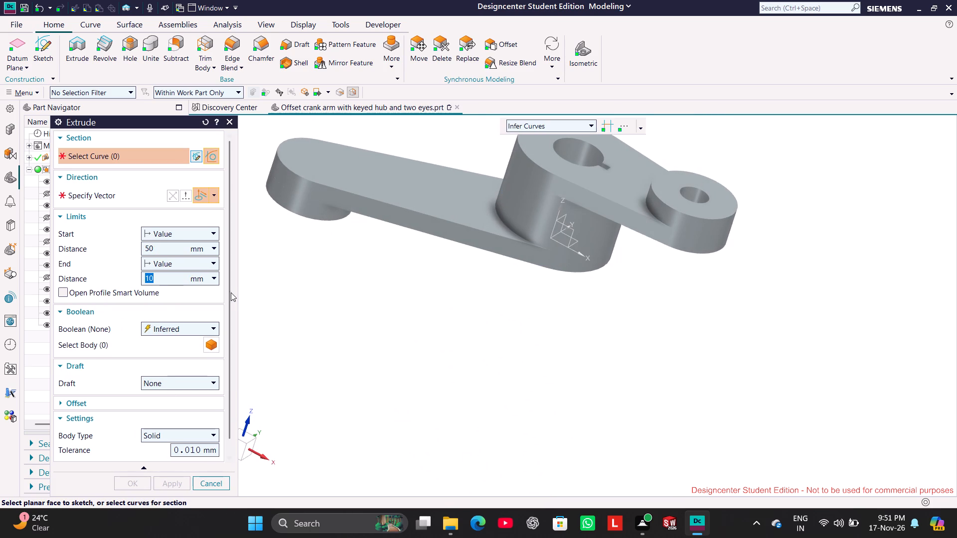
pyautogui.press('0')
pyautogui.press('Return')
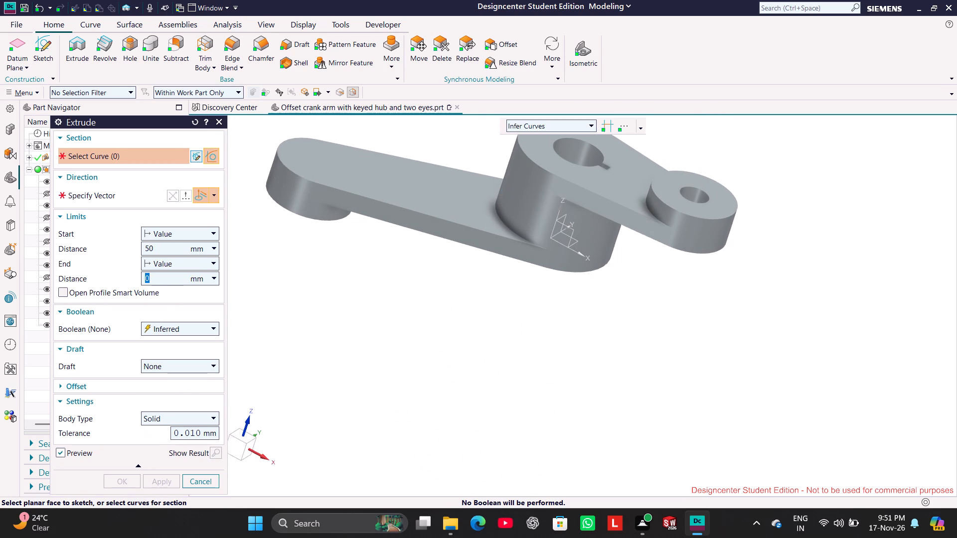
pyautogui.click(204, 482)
# Edit the hub's bore-and-keyway cut and set its end distance to 0 mm.
pyautogui.moveTo(416, 345); pyautogui.dragTo(450, 276, button='middle')
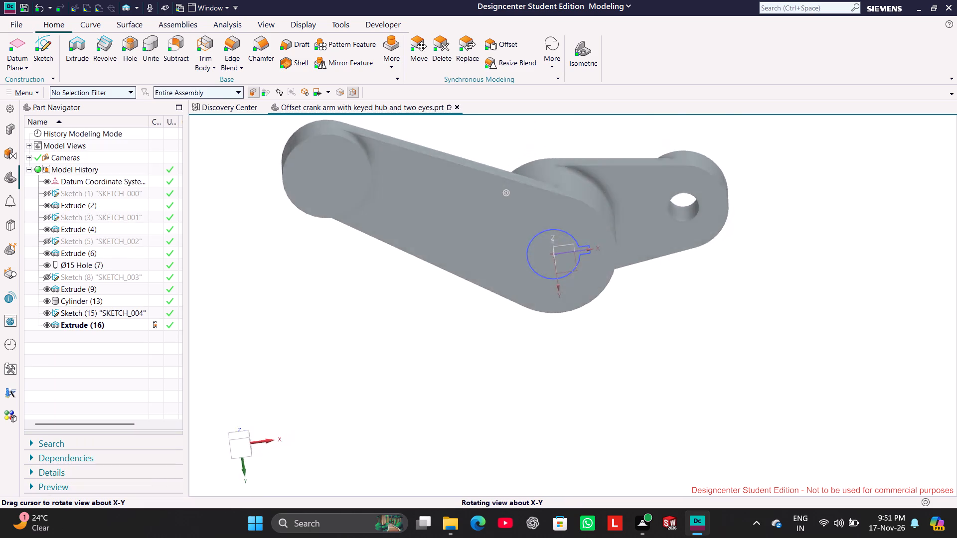
pyautogui.moveTo(450, 276); pyautogui.dragTo(415, 352, button='middle')
pyautogui.rightClick(81, 325)
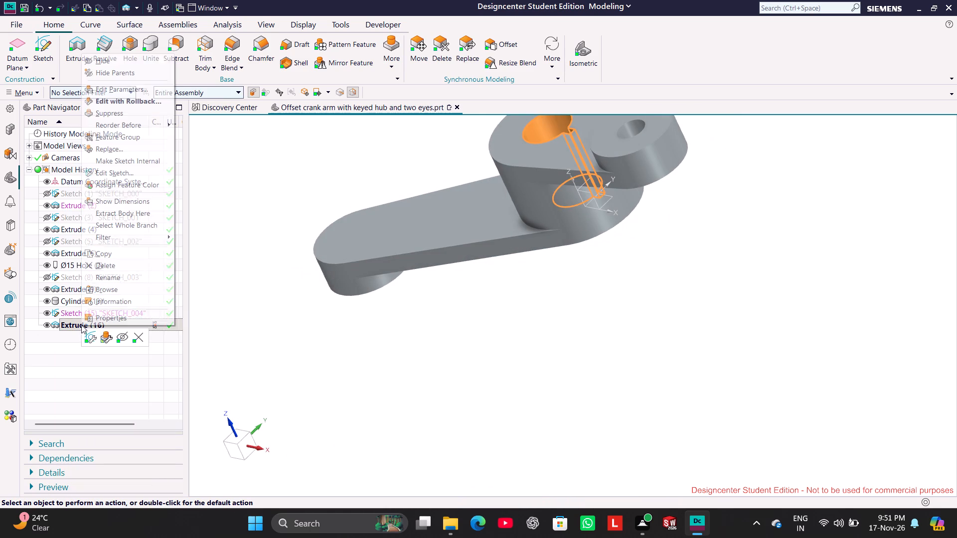
pyautogui.click(107, 333)
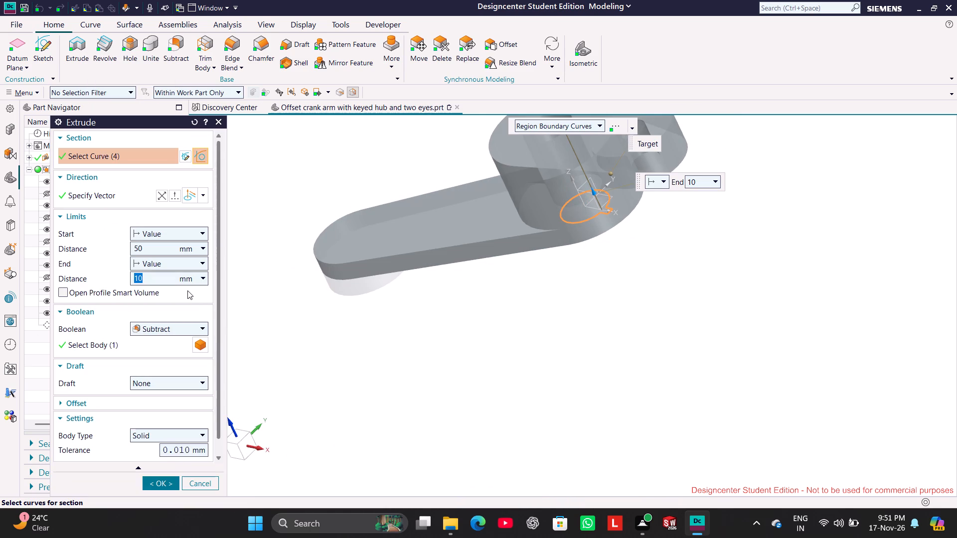
pyautogui.press('0')
pyautogui.press('Return')
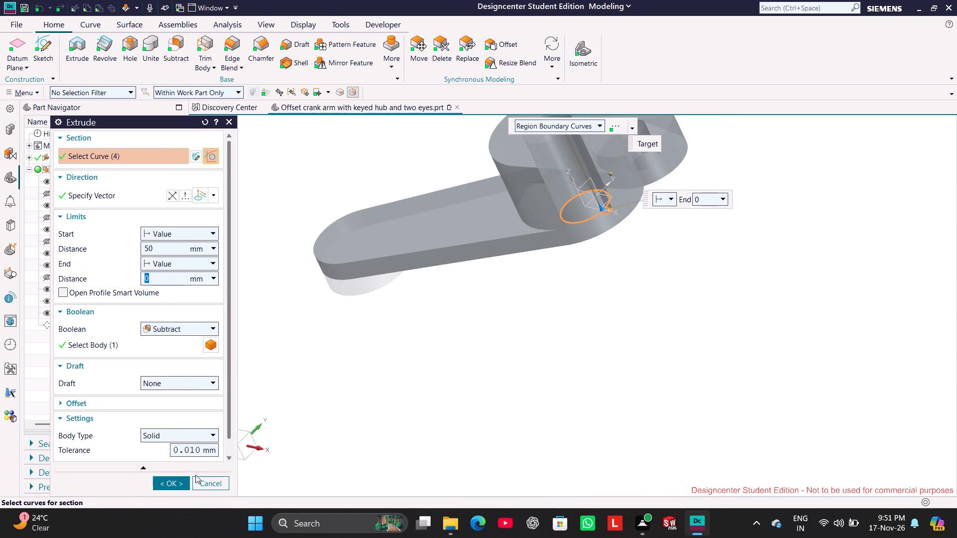
pyautogui.click(183, 483)
# Hide the bore-and-keyway sketch and set the model to the isometric view.
pyautogui.moveTo(408, 379); pyautogui.dragTo(434, 426, button='middle')
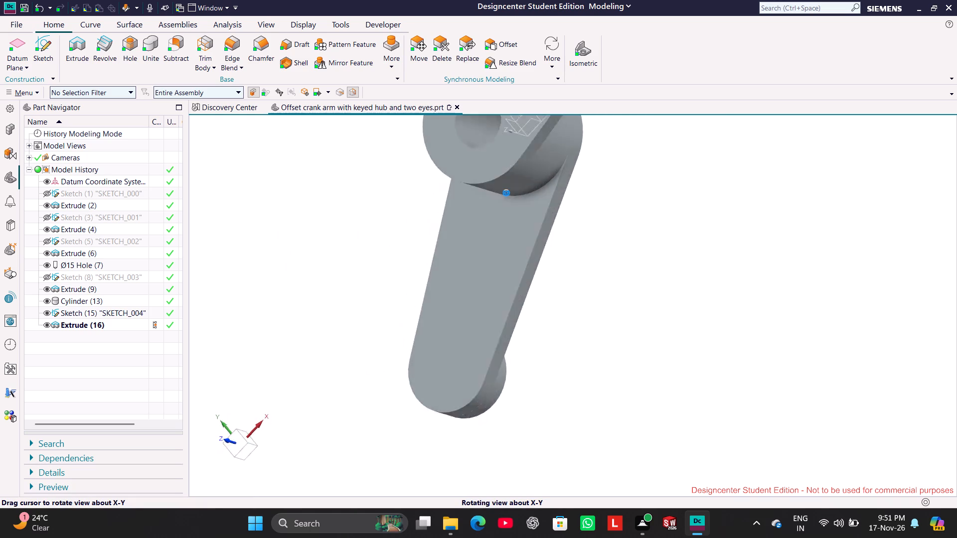
pyautogui.moveTo(434, 426); pyautogui.dragTo(354, 437, button='middle')
pyautogui.click(43, 311)
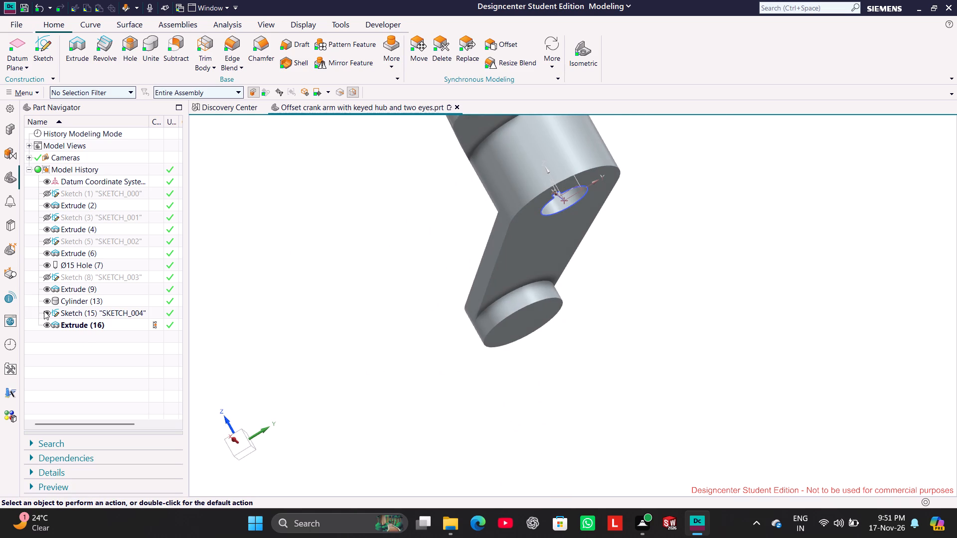
pyautogui.click(574, 61)
pyautogui.click(402, 168)
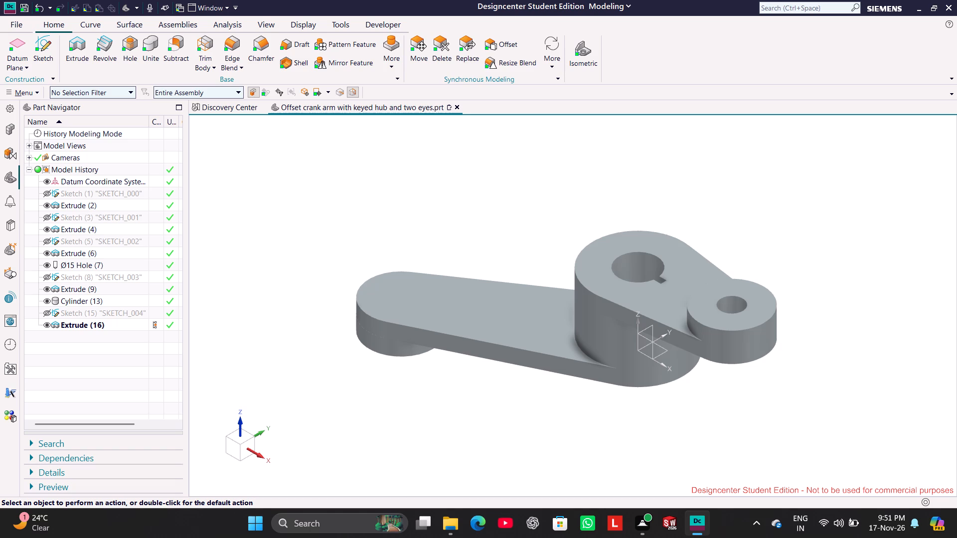
# Create a simple 15 mm hole, 100 mm deep, at the arc centre of the long arm's end eye.
pyautogui.click(133, 51)
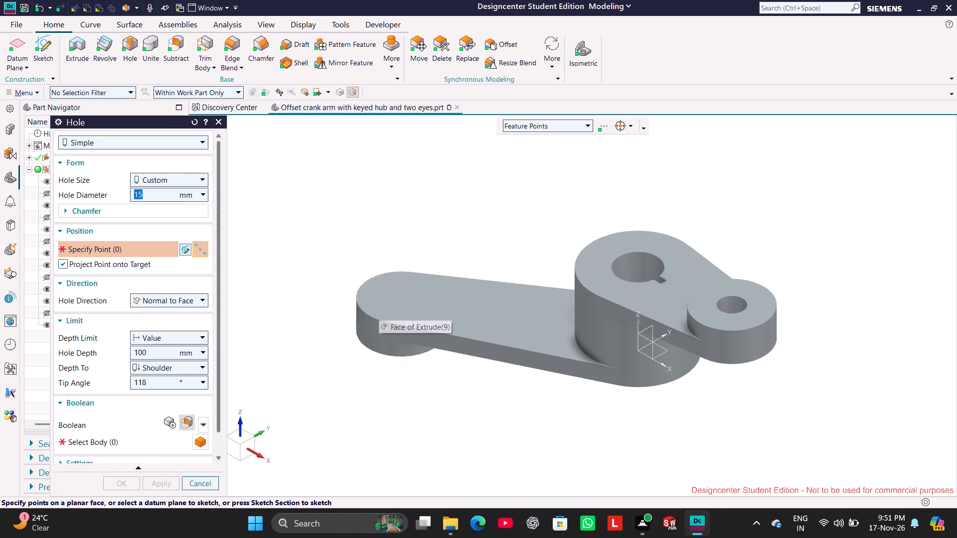
pyautogui.click(621, 126)
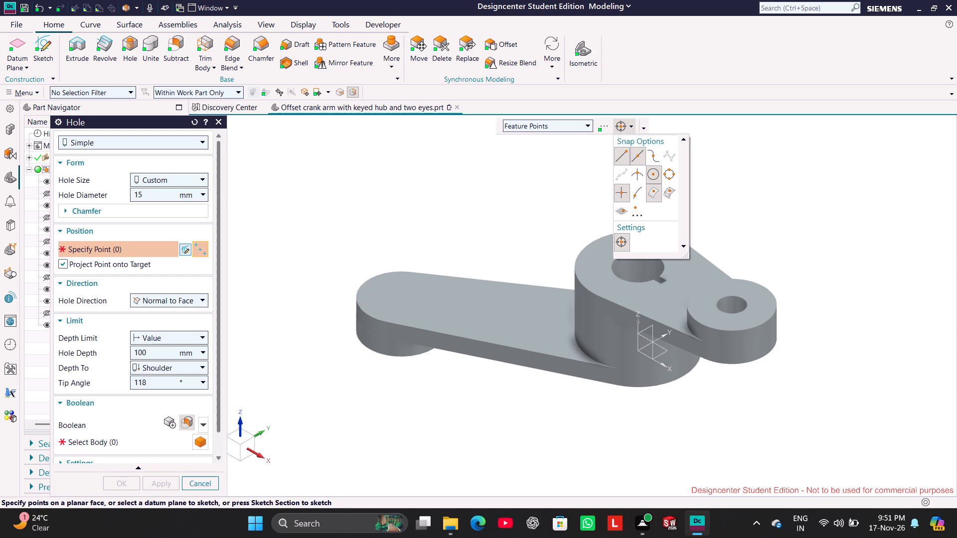
pyautogui.click(415, 219)
pyautogui.scroll(4, 402, 297)
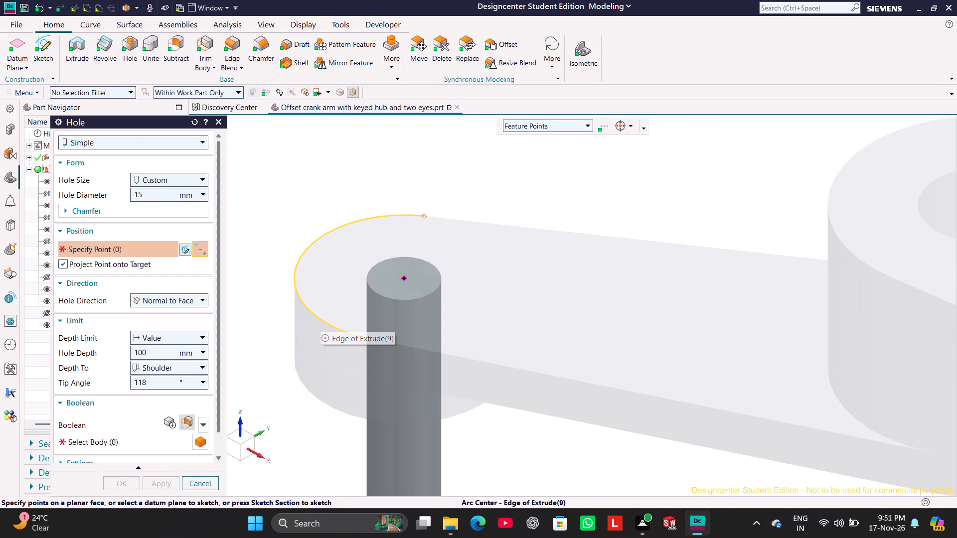
pyautogui.click(322, 321)
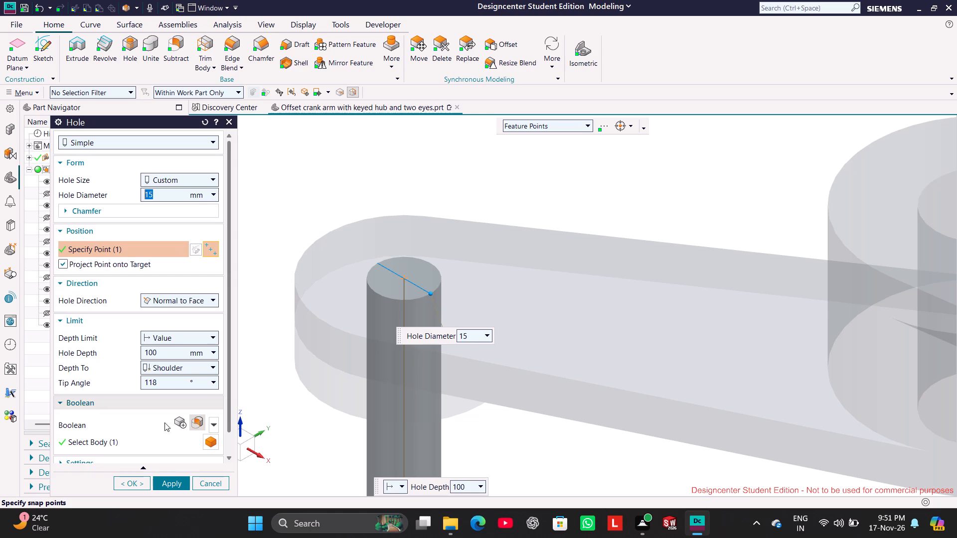
pyautogui.click(173, 484)
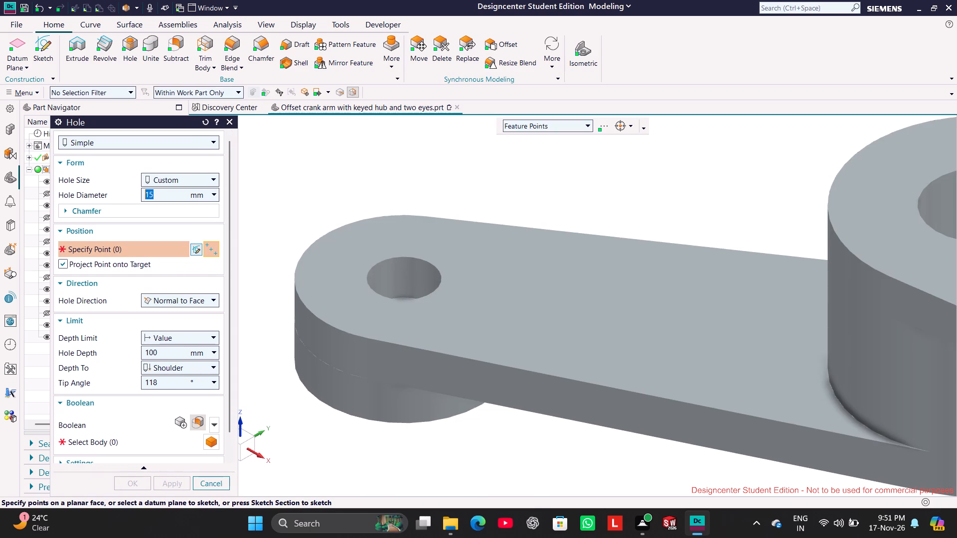
pyautogui.moveTo(336, 438); pyautogui.dragTo(369, 416, button='middle')
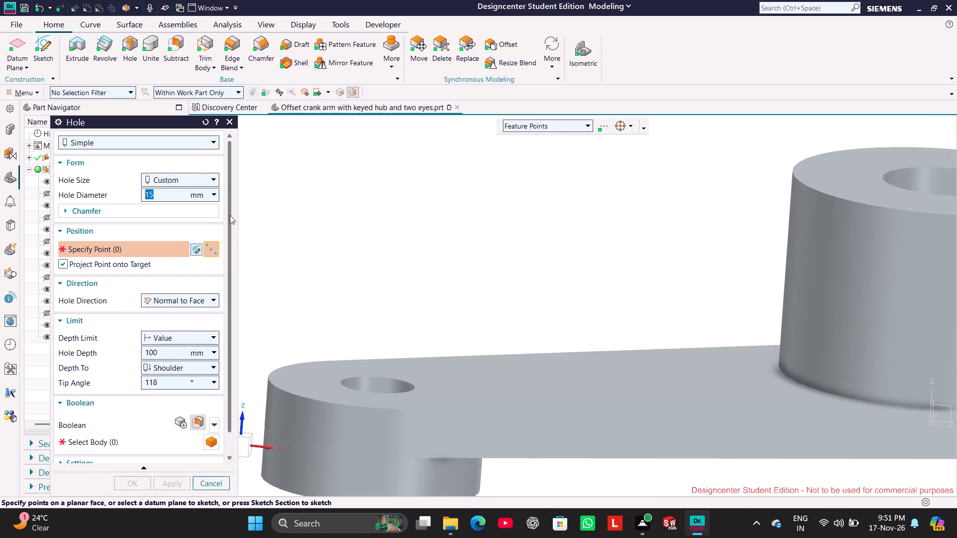
pyautogui.click(210, 479)
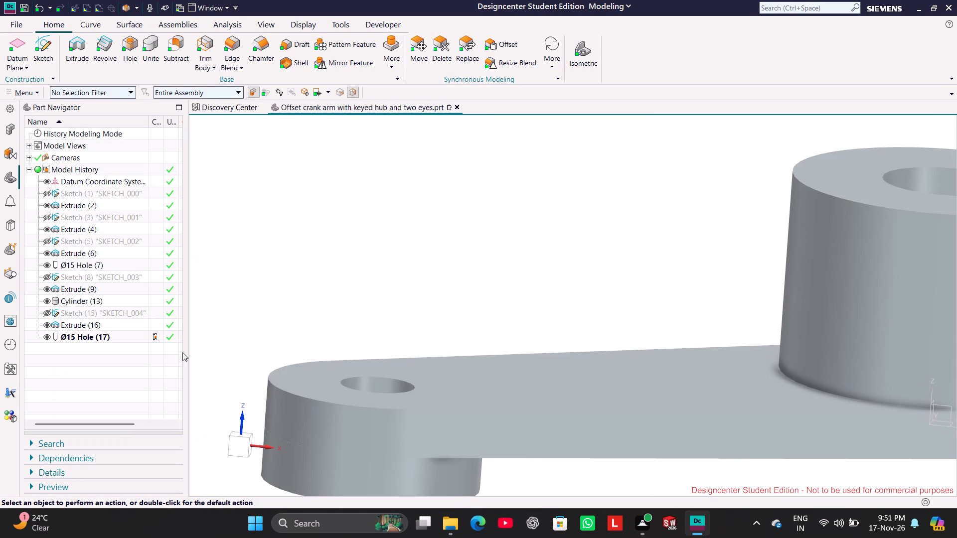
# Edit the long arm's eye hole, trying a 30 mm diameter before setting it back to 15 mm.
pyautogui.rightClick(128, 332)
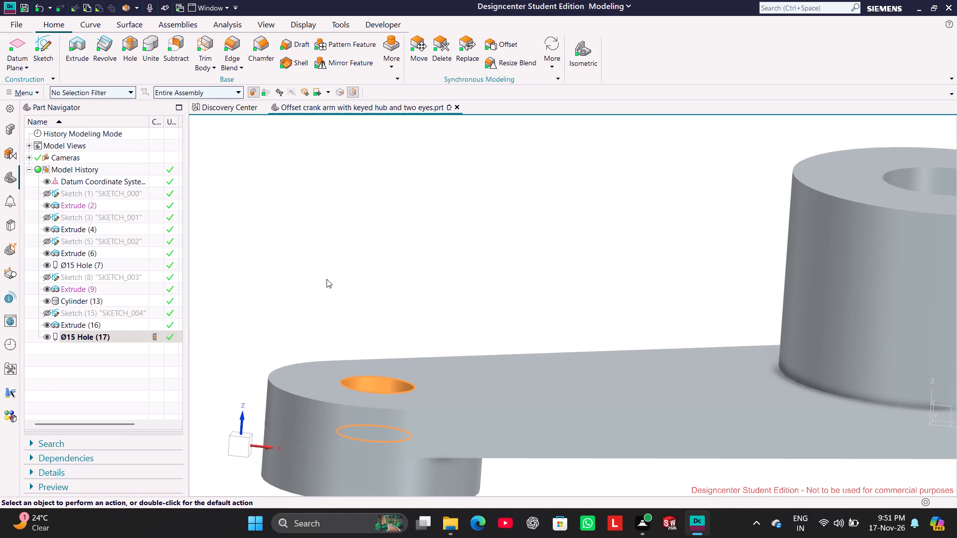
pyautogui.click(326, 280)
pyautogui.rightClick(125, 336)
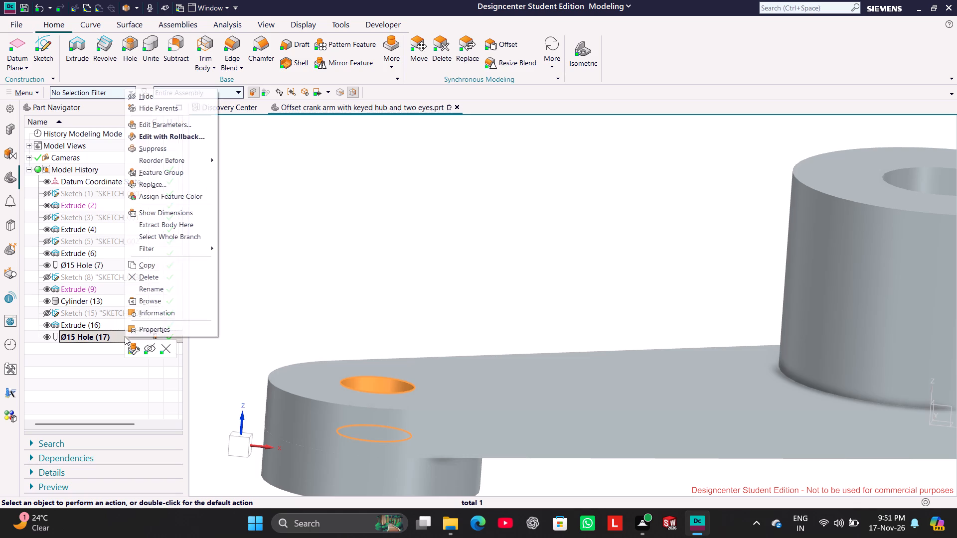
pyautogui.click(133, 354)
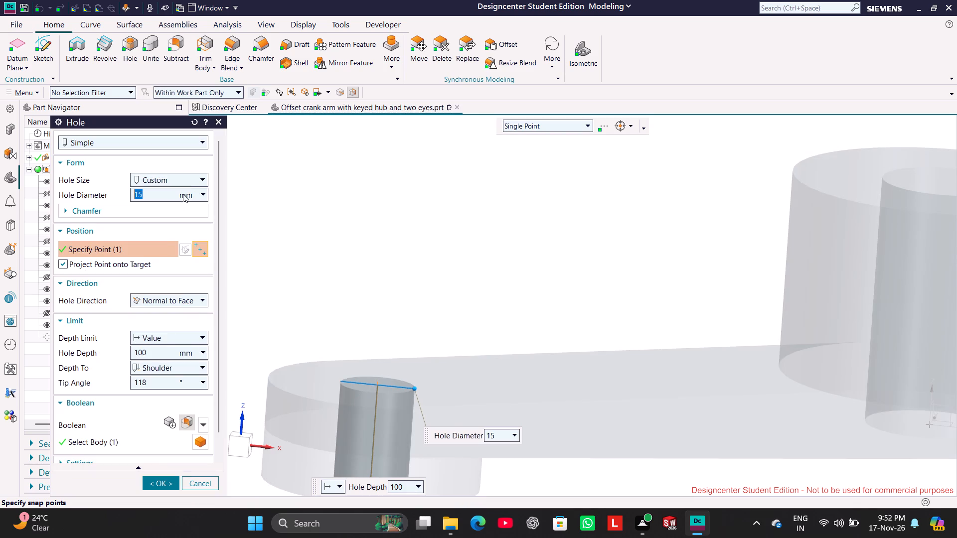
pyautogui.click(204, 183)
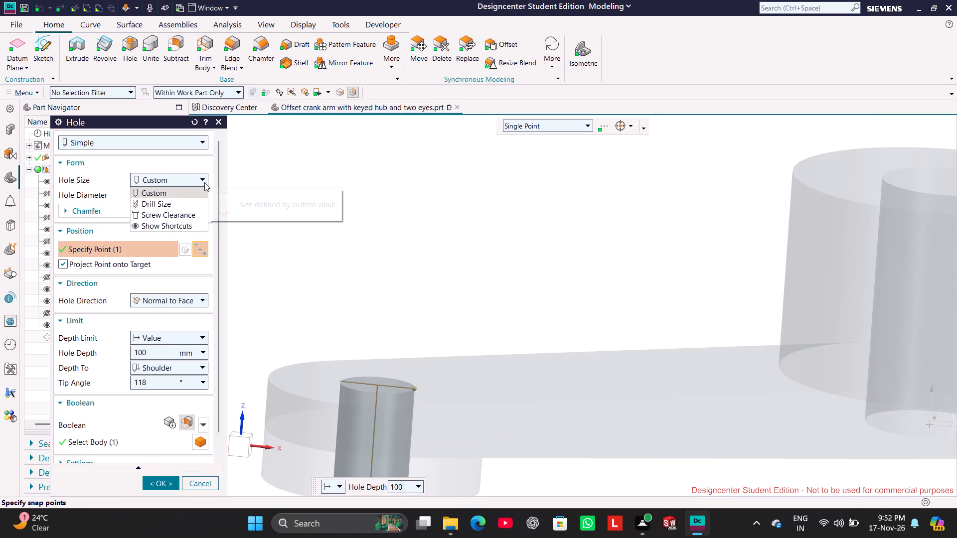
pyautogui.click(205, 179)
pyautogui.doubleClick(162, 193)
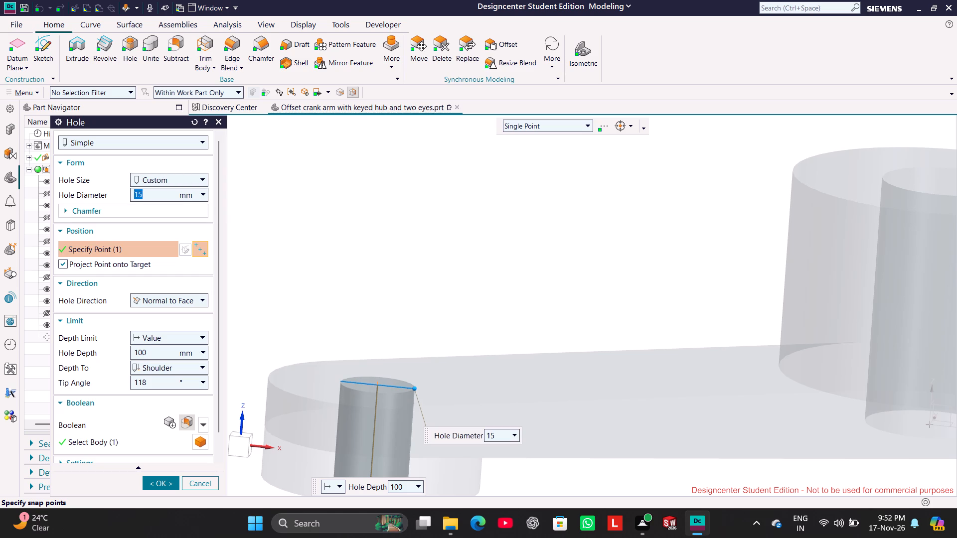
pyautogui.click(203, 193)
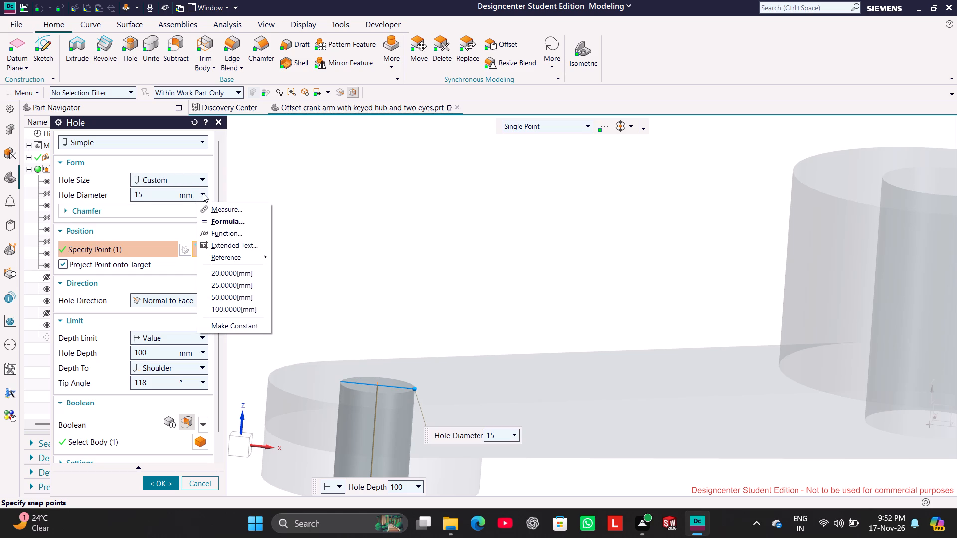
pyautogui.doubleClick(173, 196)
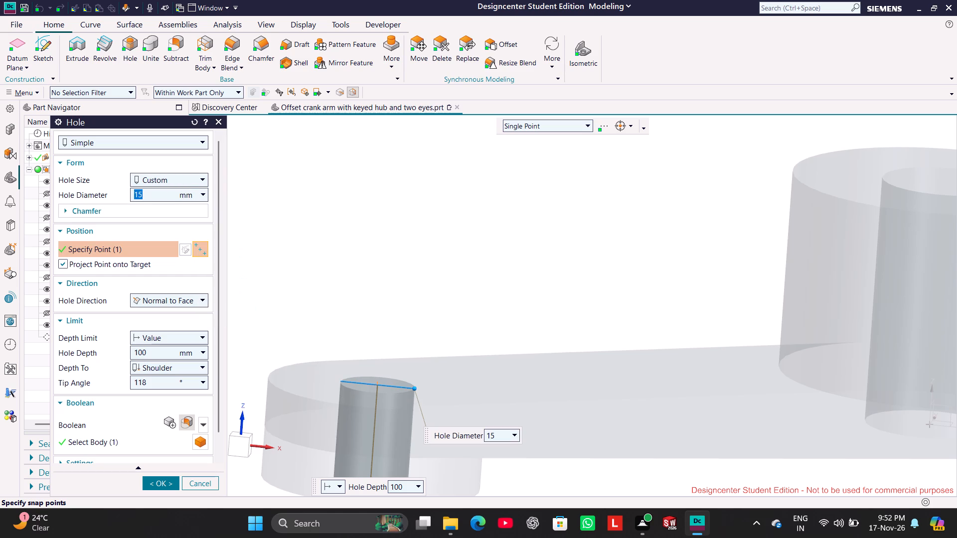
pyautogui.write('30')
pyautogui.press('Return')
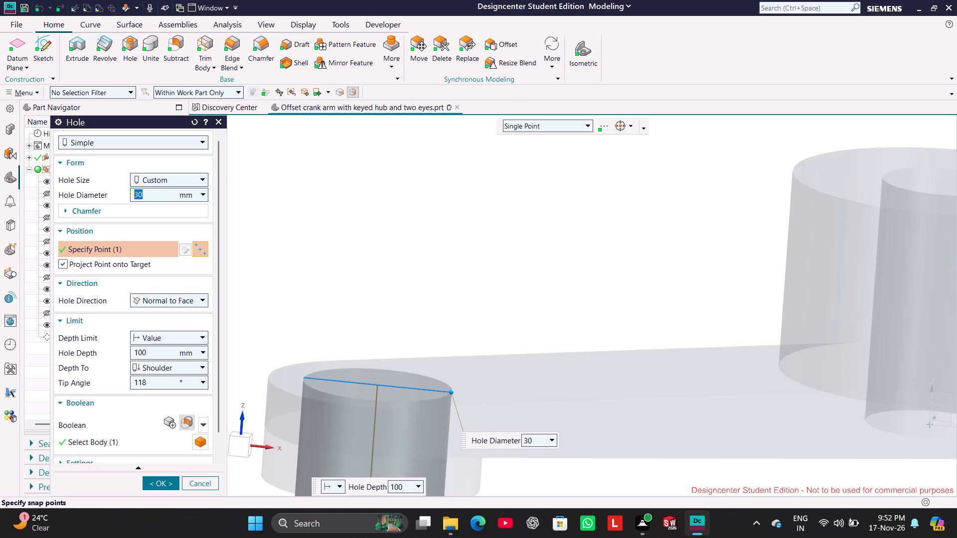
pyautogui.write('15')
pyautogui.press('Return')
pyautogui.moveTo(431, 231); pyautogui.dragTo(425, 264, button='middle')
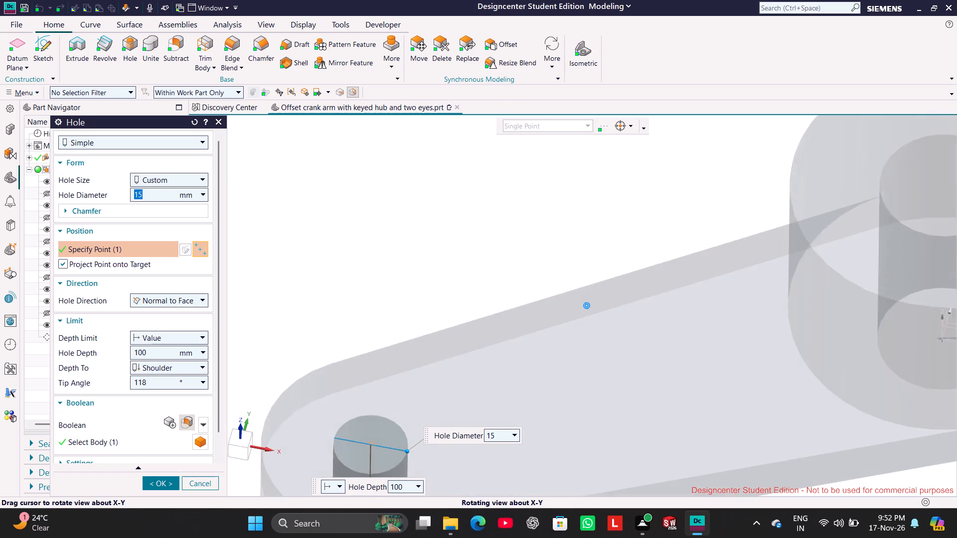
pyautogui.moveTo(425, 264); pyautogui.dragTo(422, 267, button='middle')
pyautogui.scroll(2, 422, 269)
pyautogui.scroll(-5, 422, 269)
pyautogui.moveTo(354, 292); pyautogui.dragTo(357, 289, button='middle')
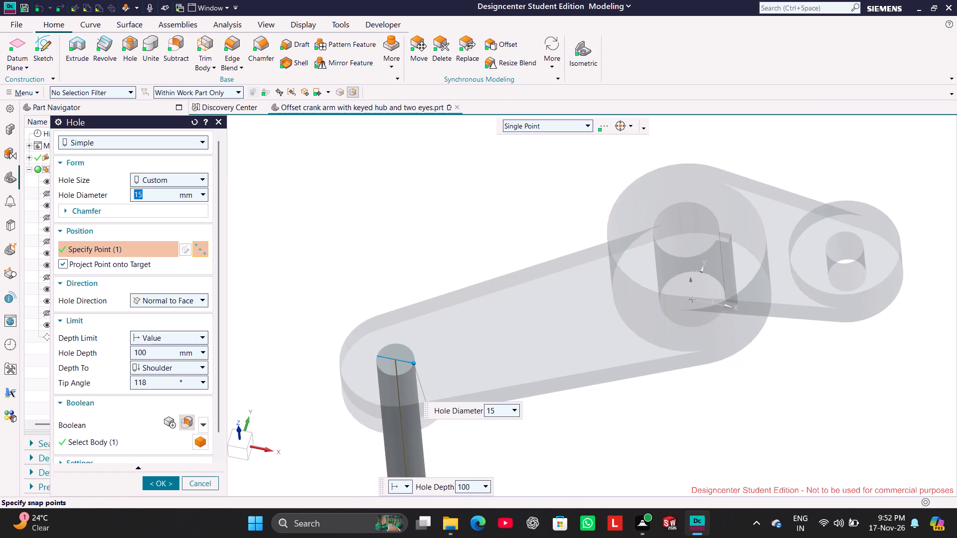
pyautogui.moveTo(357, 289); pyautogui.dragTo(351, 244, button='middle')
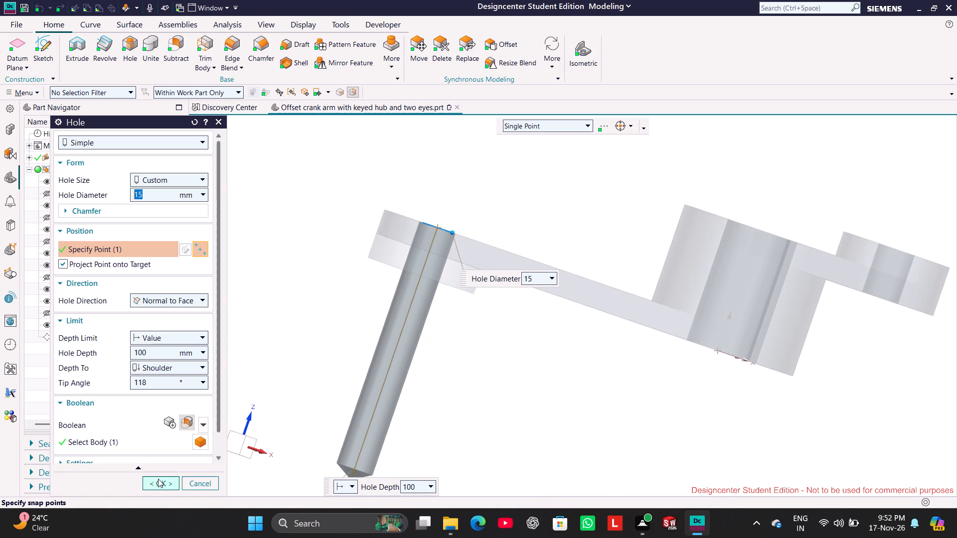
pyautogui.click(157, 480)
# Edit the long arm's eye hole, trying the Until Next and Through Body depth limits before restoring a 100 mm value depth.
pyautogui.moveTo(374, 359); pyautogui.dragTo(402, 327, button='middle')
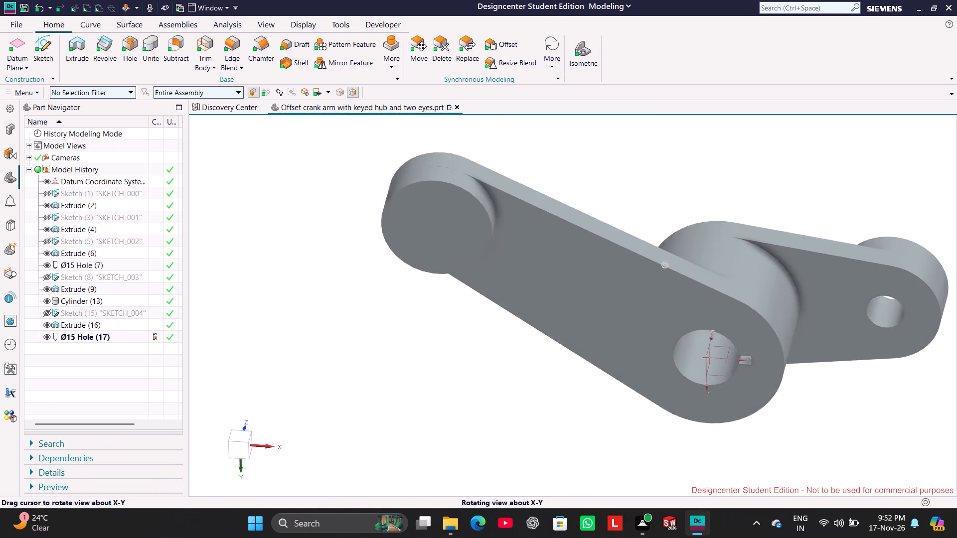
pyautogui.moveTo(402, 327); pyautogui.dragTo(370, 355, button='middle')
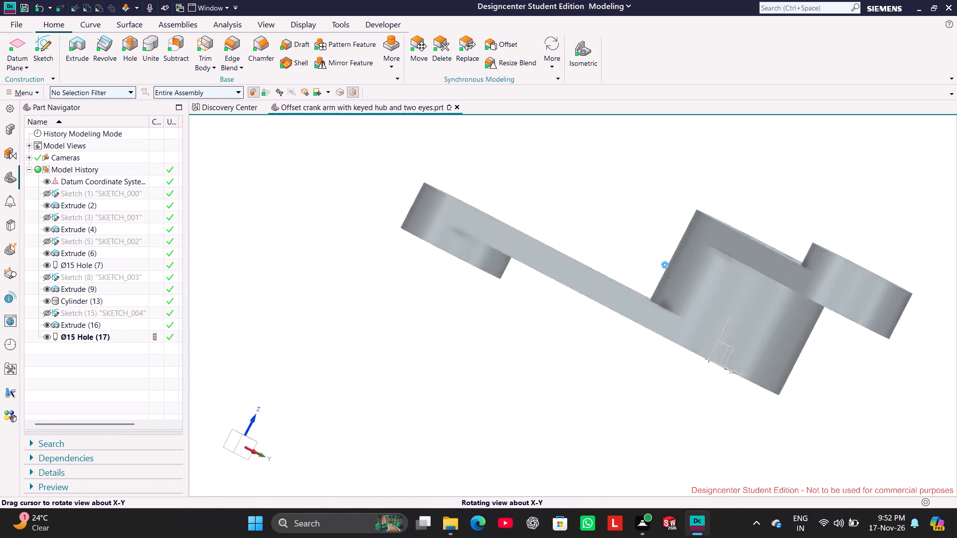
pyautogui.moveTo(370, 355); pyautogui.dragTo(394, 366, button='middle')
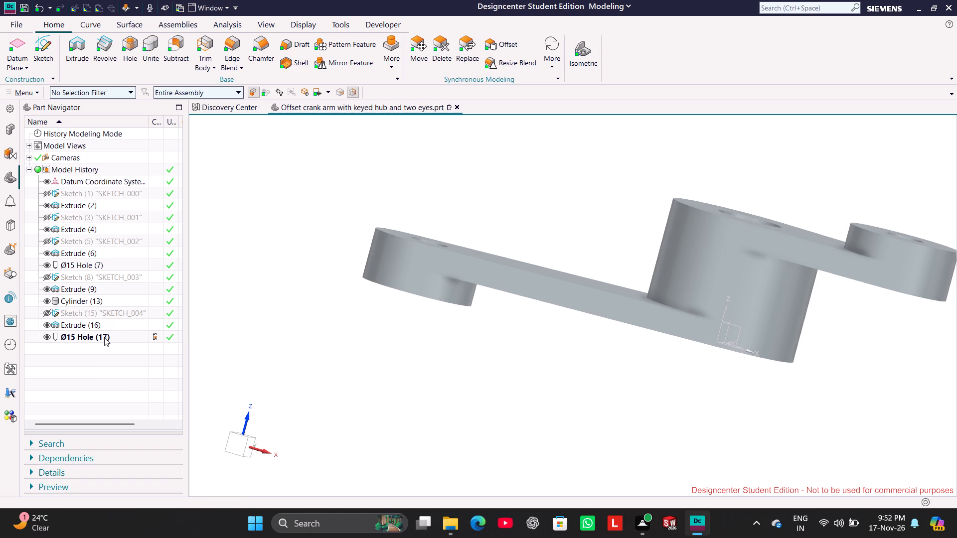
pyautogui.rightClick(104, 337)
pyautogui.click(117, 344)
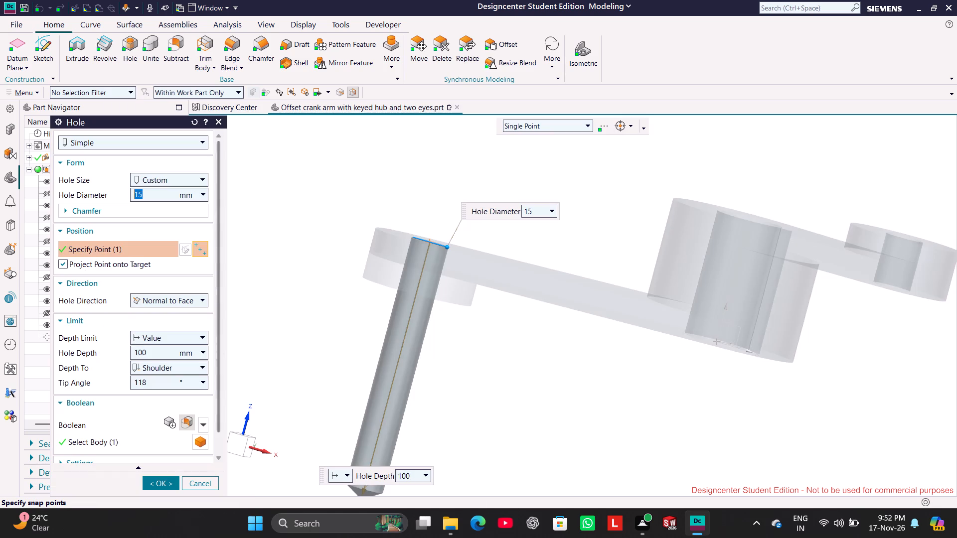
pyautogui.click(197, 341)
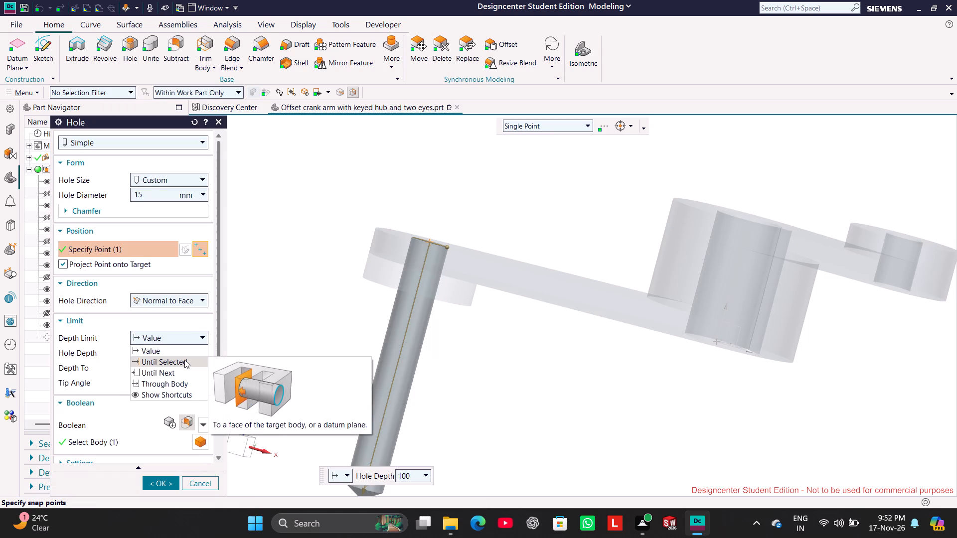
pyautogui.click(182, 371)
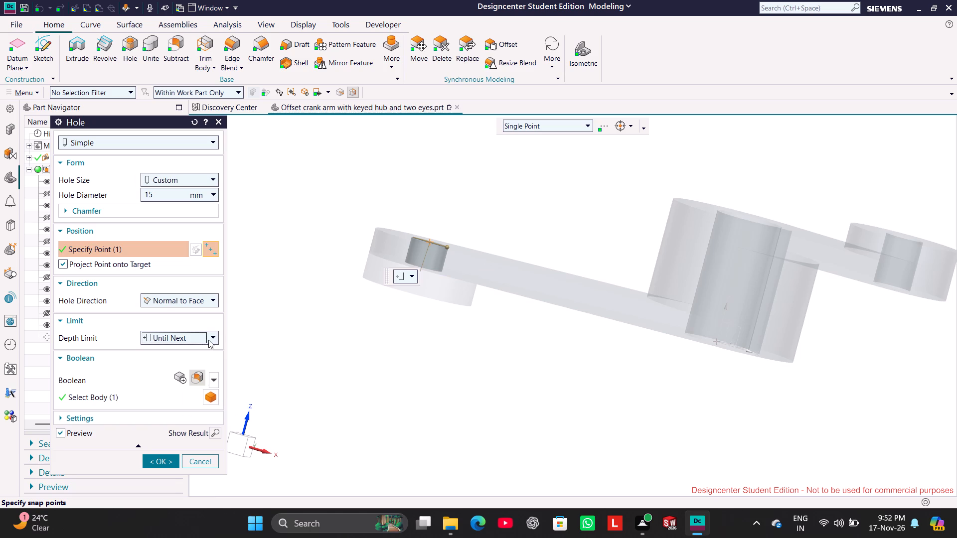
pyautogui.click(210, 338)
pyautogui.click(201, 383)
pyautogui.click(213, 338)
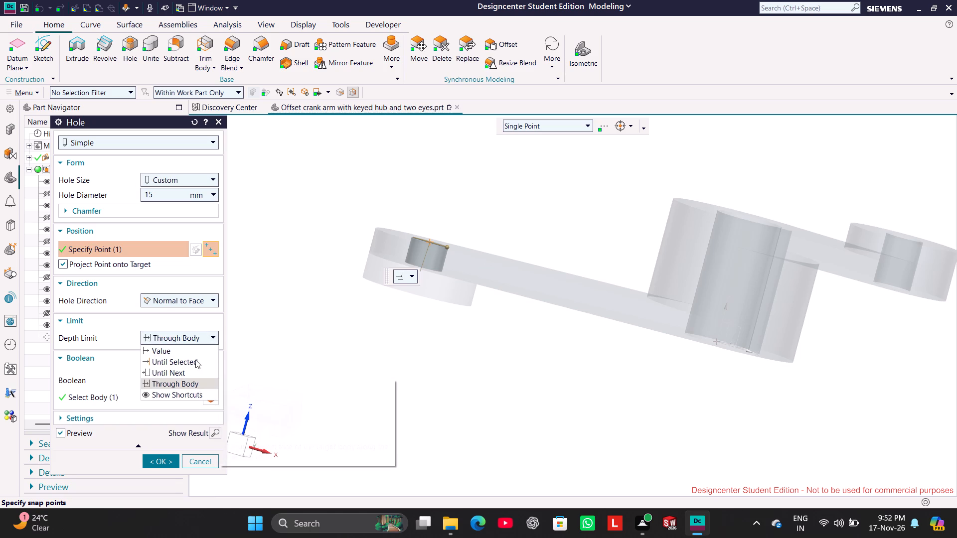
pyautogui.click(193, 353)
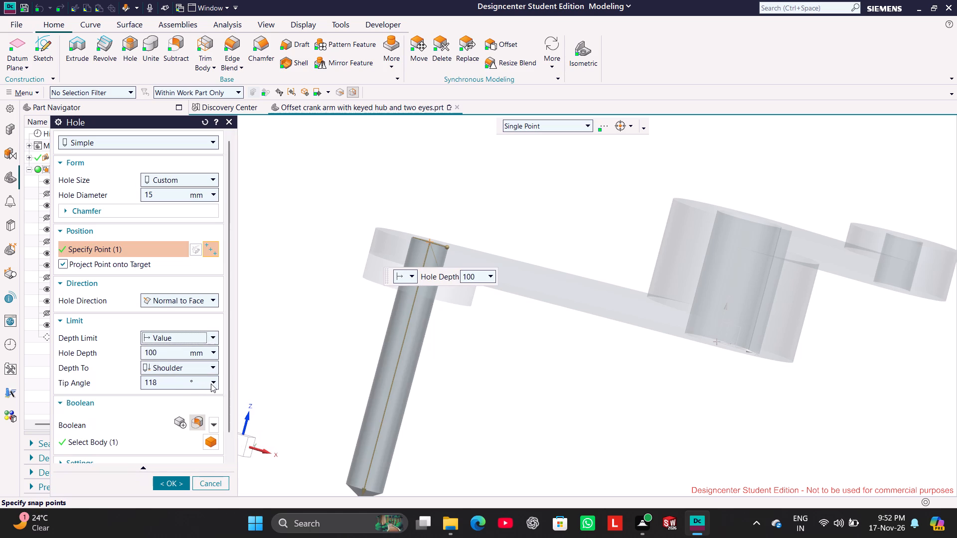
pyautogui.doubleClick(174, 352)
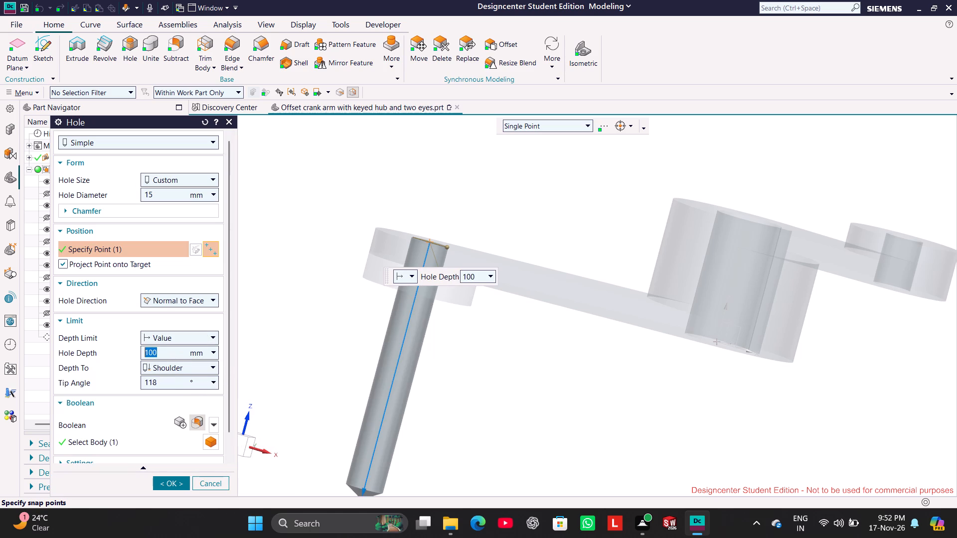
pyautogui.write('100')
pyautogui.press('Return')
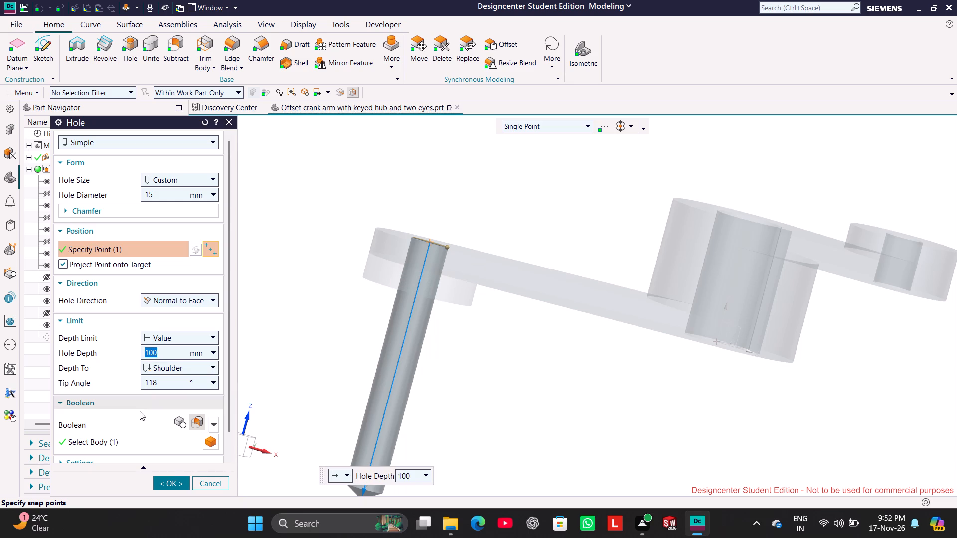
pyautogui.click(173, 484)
# Delete the 15 mm hole from the long arm's end eye.
pyautogui.moveTo(334, 321); pyautogui.dragTo(353, 290, button='middle')
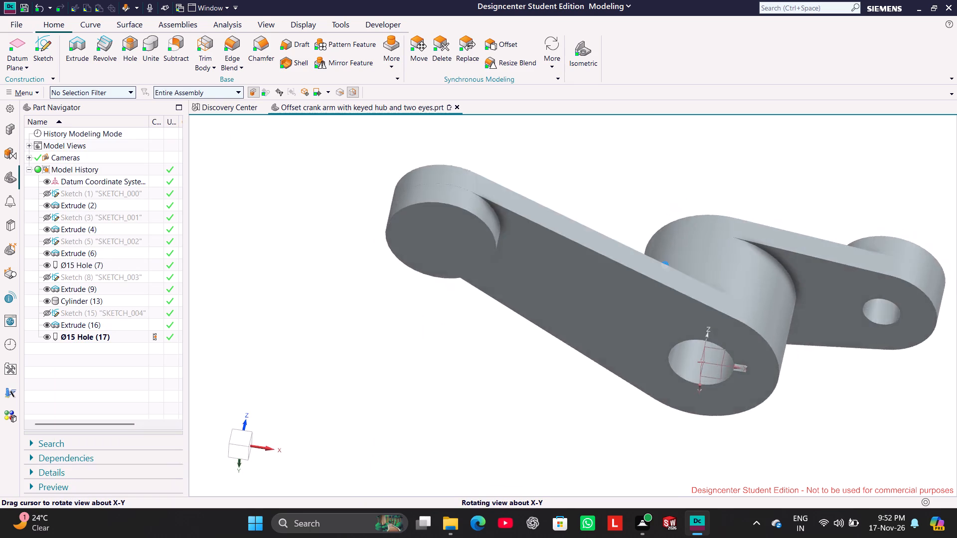
pyautogui.moveTo(353, 290); pyautogui.dragTo(320, 353, button='middle')
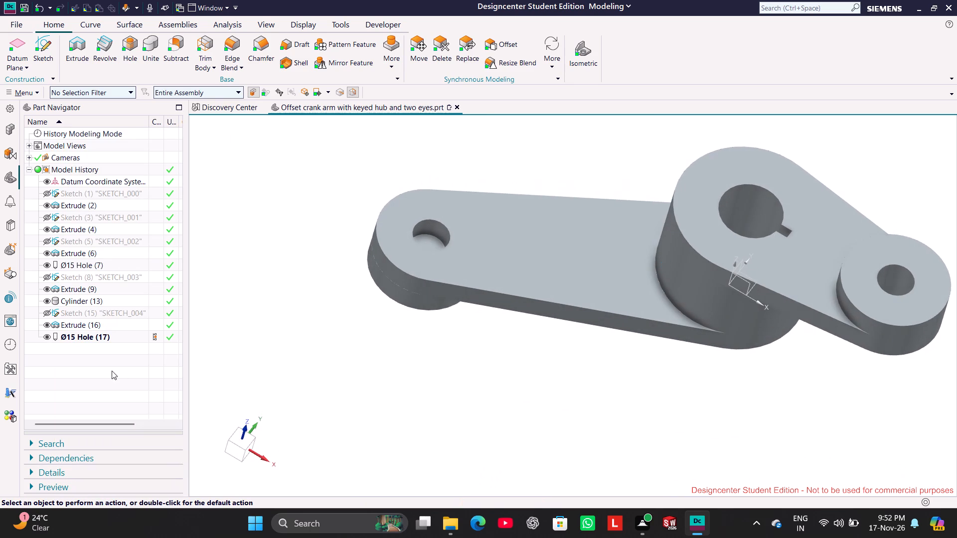
pyautogui.rightClick(125, 339)
pyautogui.click(164, 346)
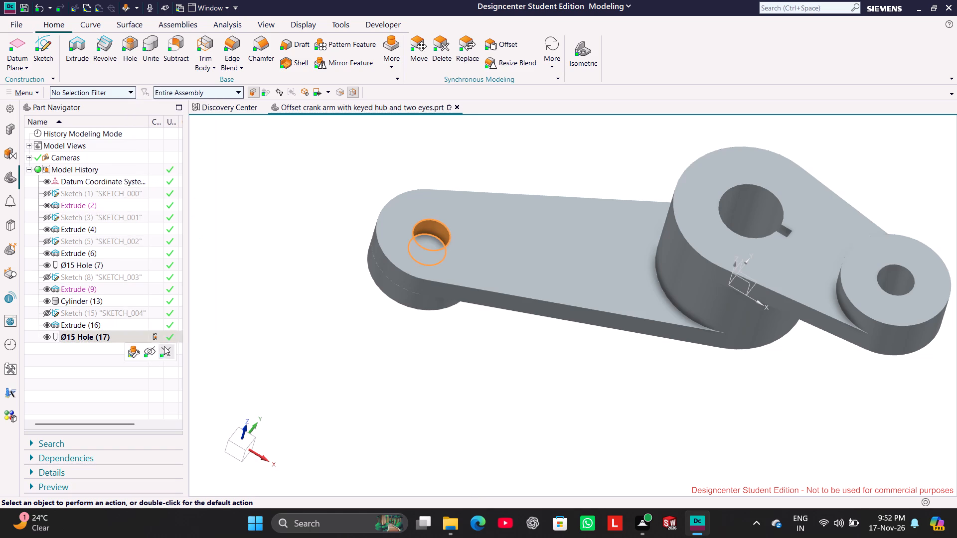
# Unite the crank arm body with the cylindrical boss beneath the long arm's end, using the arm as target.
pyautogui.moveTo(317, 314); pyautogui.dragTo(325, 274, button='middle')
pyautogui.moveTo(326, 307); pyautogui.dragTo(335, 338, button='middle')
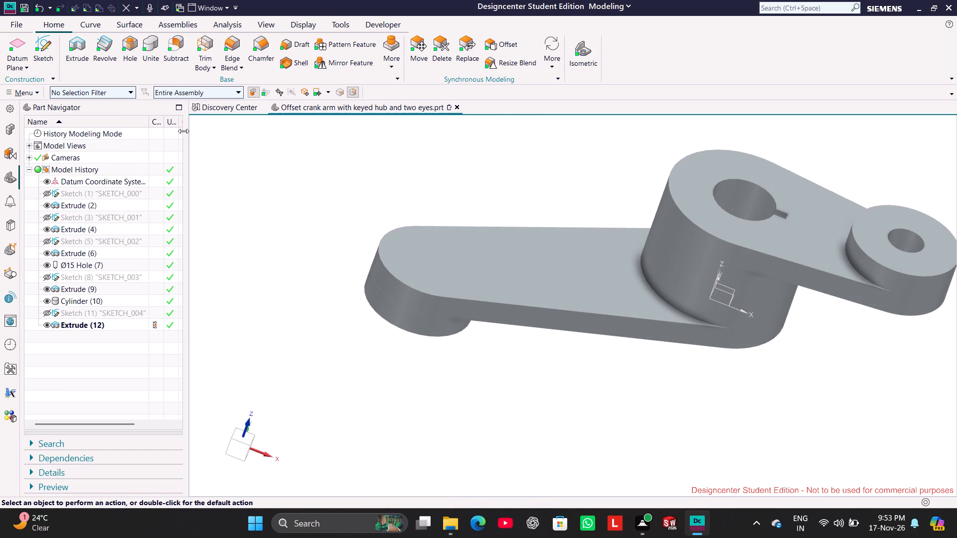
pyautogui.click(159, 51)
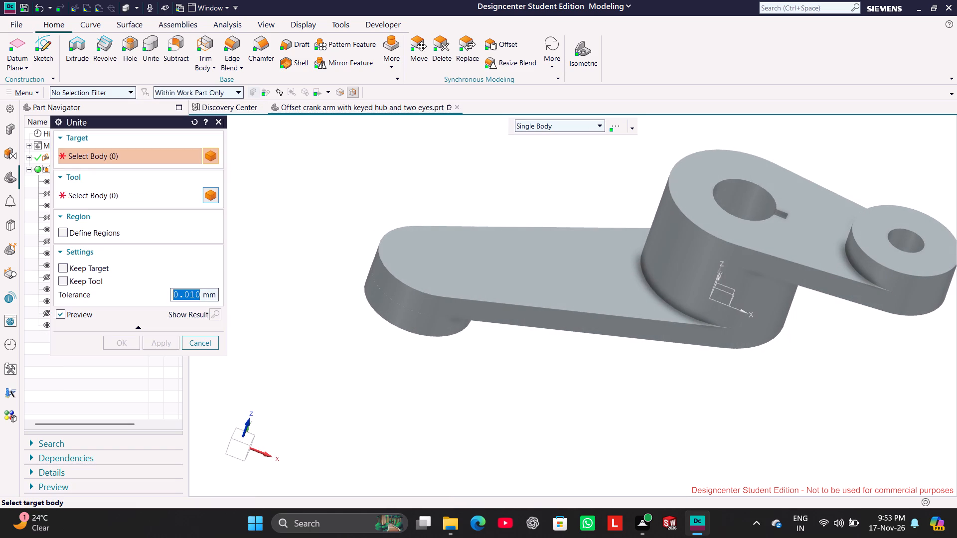
pyautogui.click(590, 285)
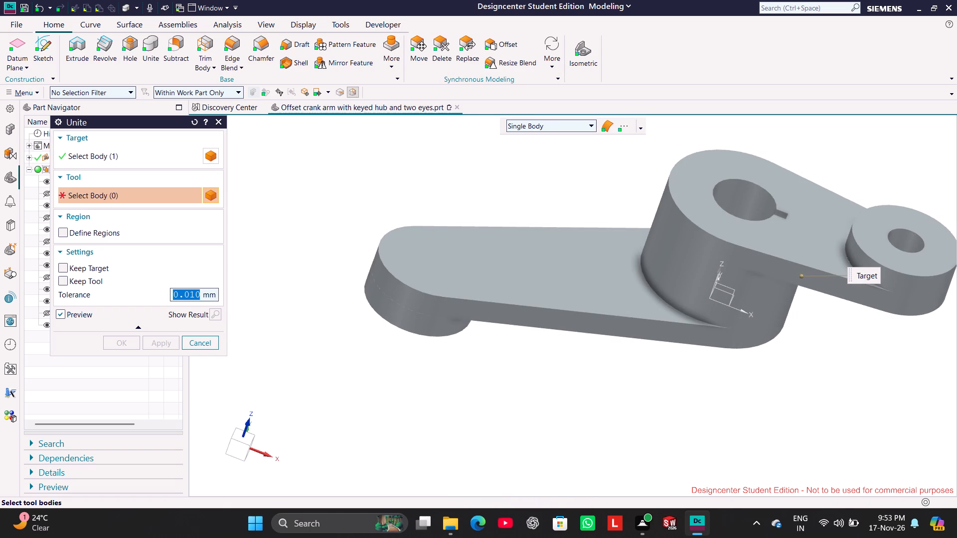
pyautogui.click(410, 325)
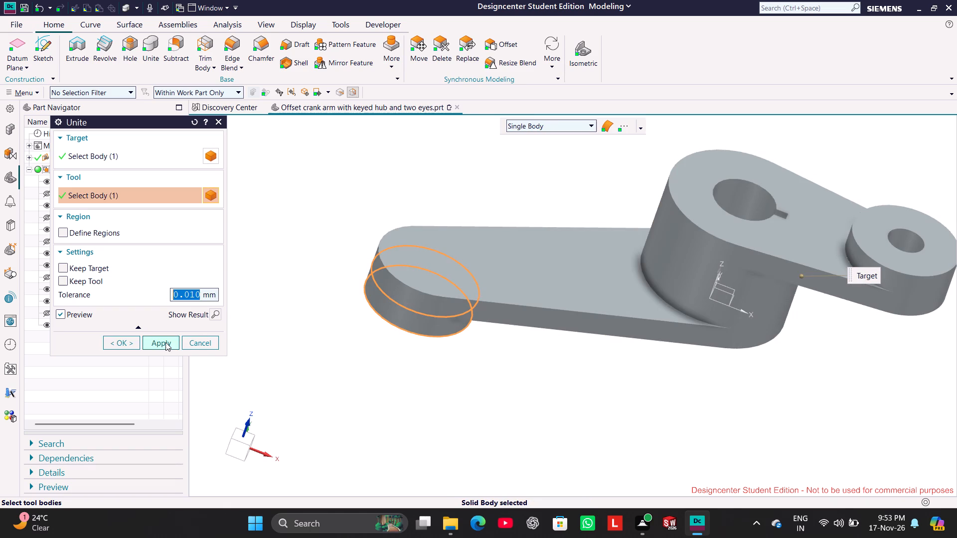
pyautogui.click(165, 342)
pyautogui.click(197, 339)
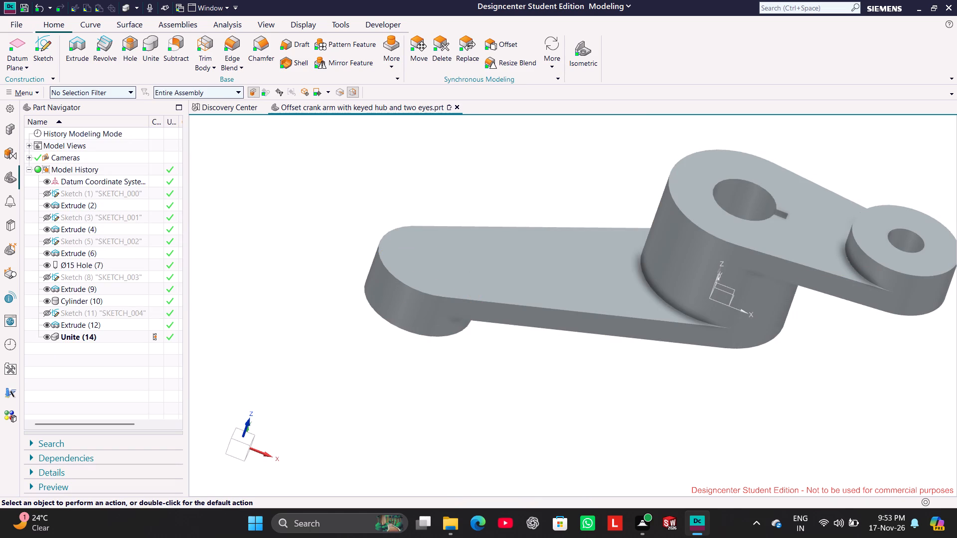
# Cut a simple 15 mm diameter hole, 100 mm deep, through the united arm and boss at the centre of the long arm's end eye.
pyautogui.click(140, 45)
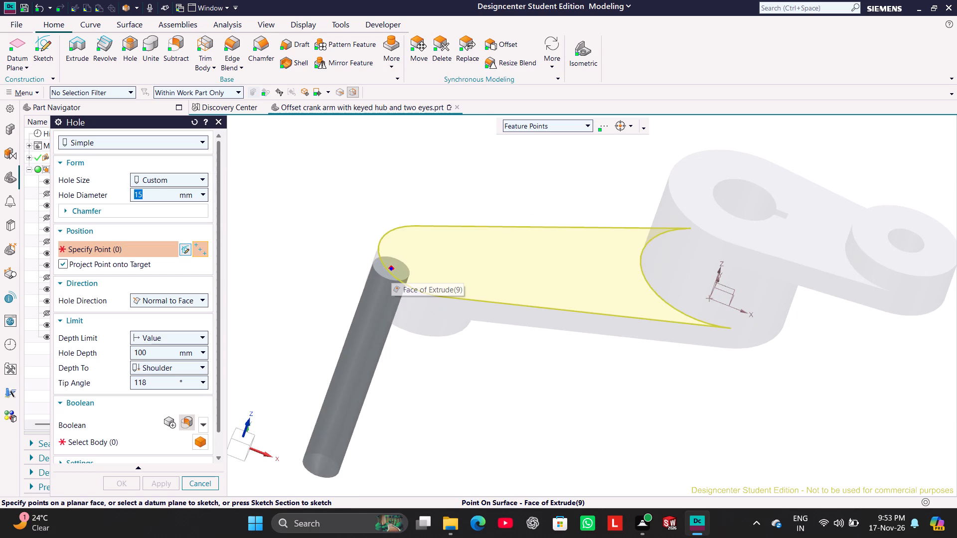
pyautogui.click(395, 277)
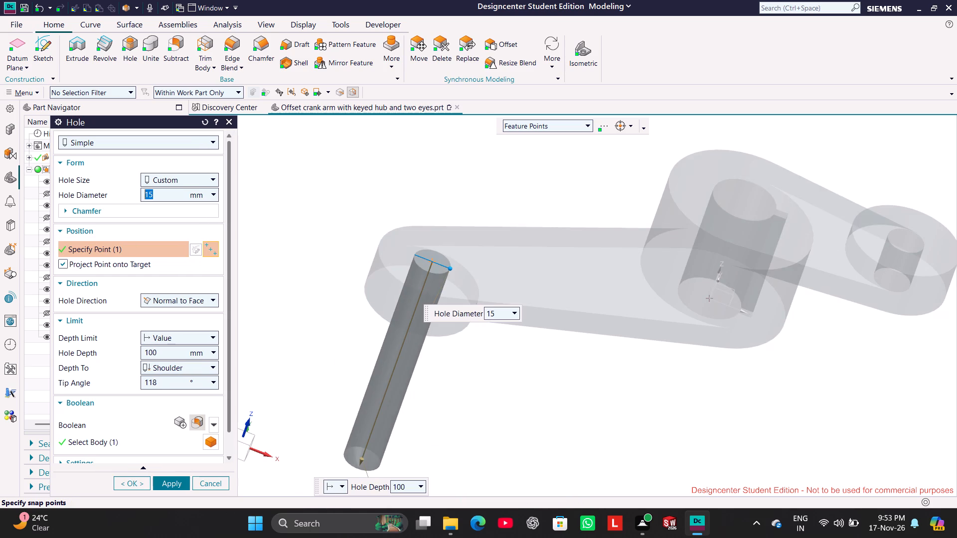
pyautogui.click(174, 483)
pyautogui.moveTo(300, 416); pyautogui.dragTo(329, 307, button='middle')
pyautogui.moveTo(337, 332); pyautogui.dragTo(347, 306, button='middle')
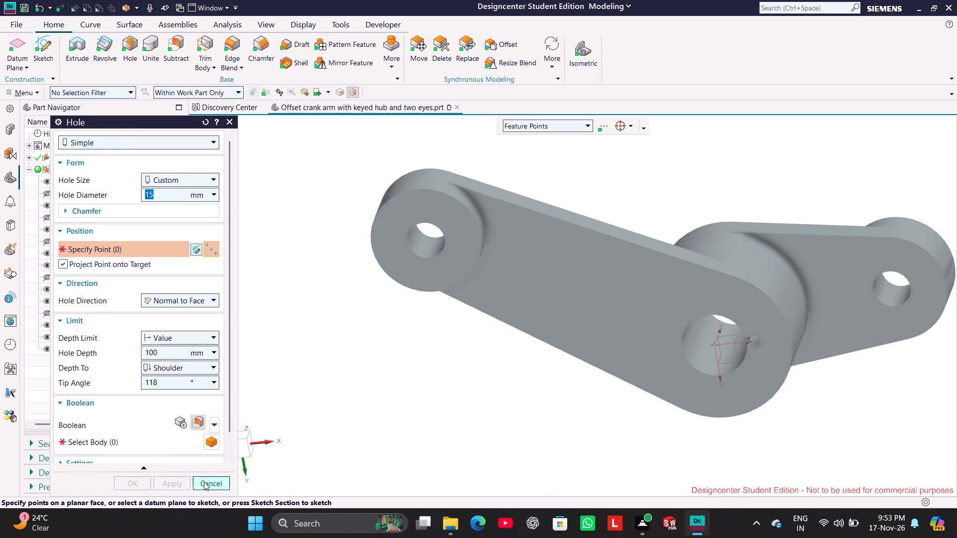
pyautogui.click(204, 482)
pyautogui.moveTo(323, 385); pyautogui.dragTo(494, 263, button='right')
pyautogui.moveTo(363, 332); pyautogui.dragTo(387, 241, button='right')
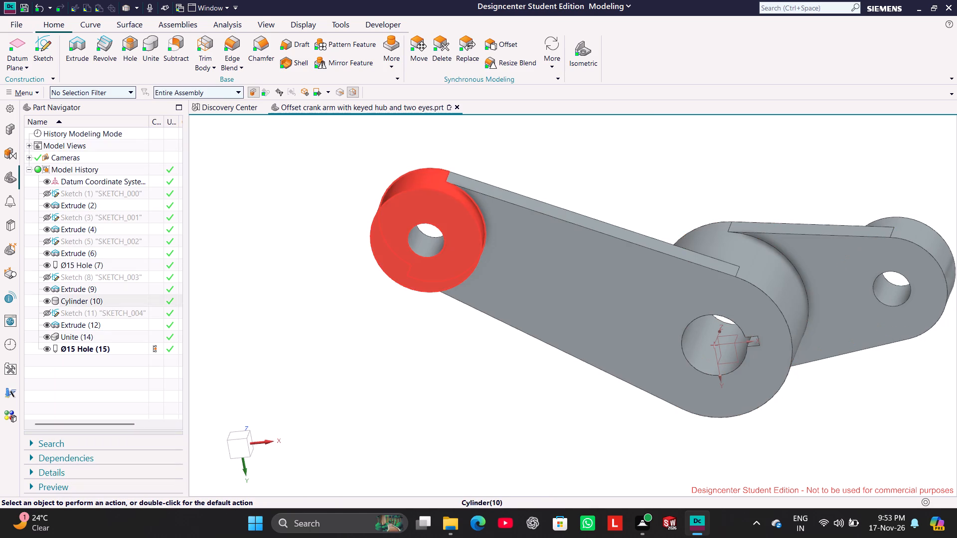
# Orient the crank arm to the isometric view and hide the datum coordinate system.
pyautogui.click(594, 60)
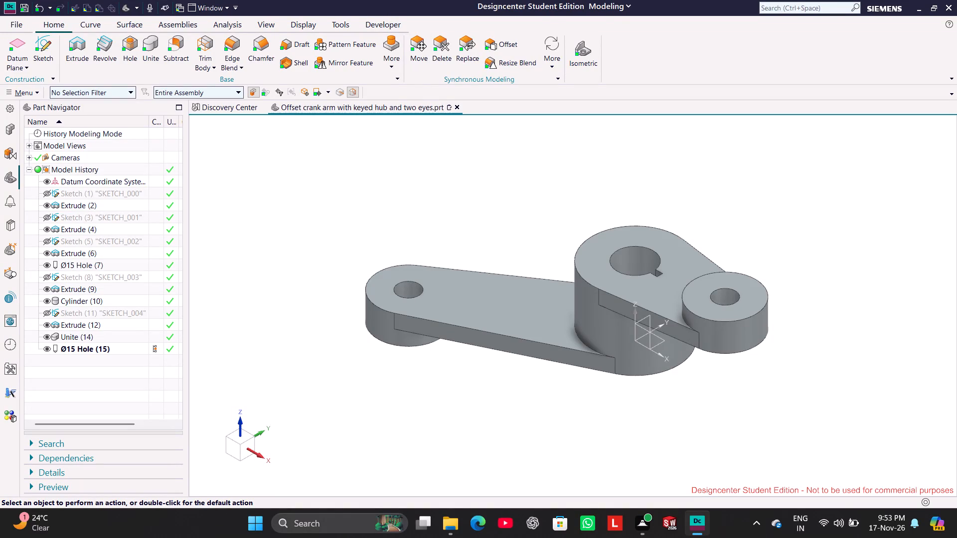
pyautogui.click(44, 182)
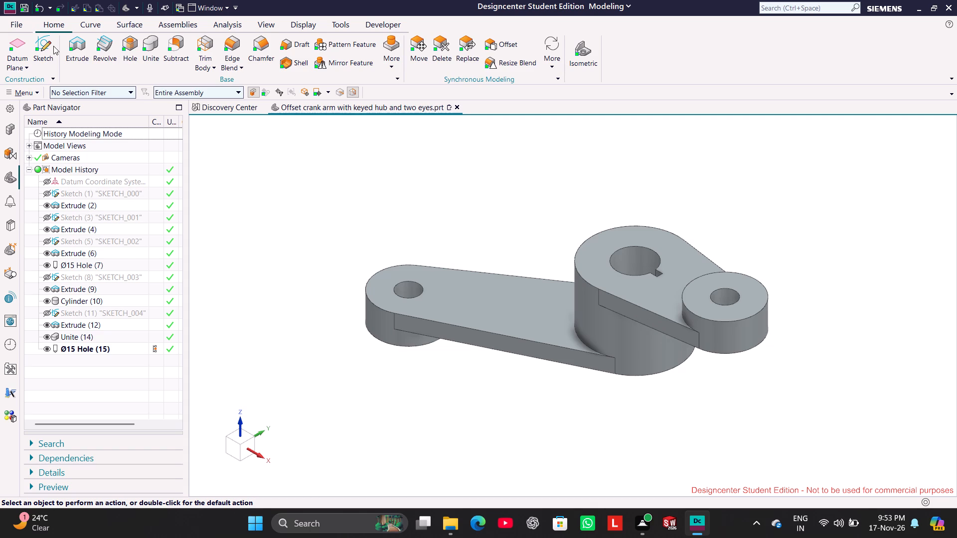
# Save the crank arm part file.
pyautogui.click(23, 26)
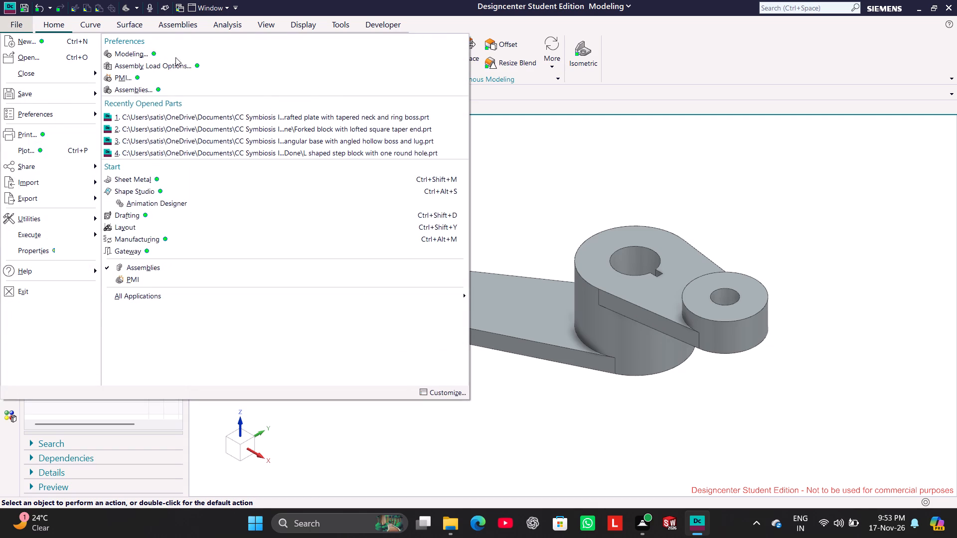
pyautogui.click(56, 92)
pyautogui.click(137, 49)
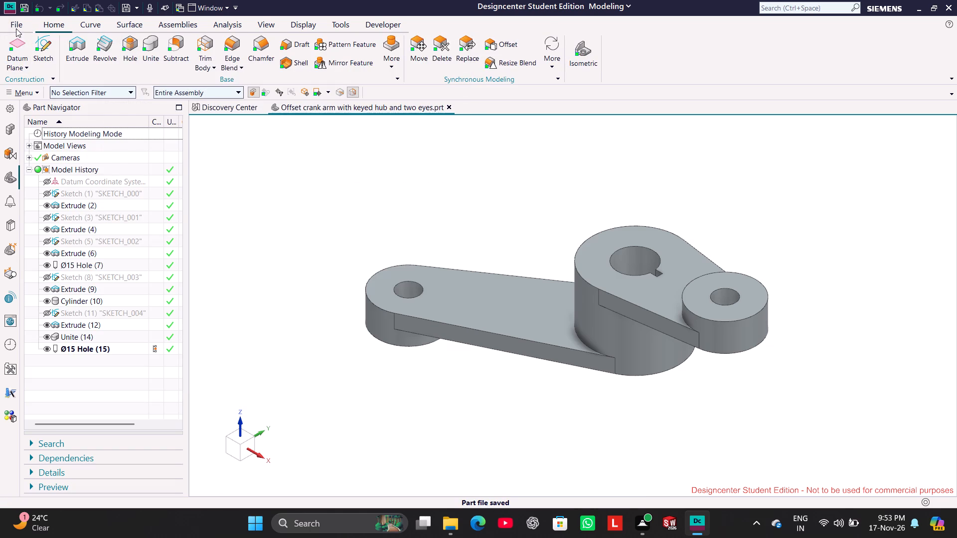
# Print the current display of the crank arm with Microsoft Print to PDF.
pyautogui.click(16, 28)
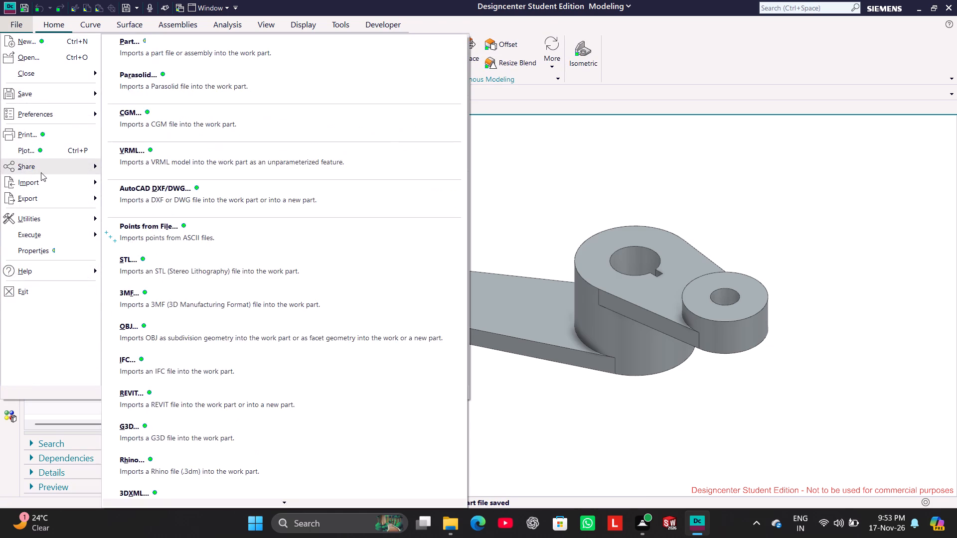
pyautogui.click(49, 198)
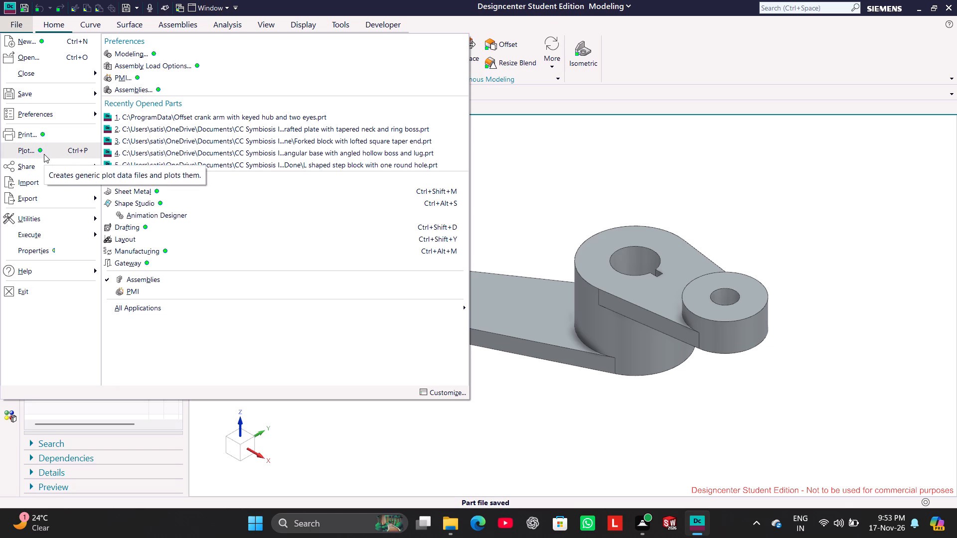
pyautogui.click(53, 138)
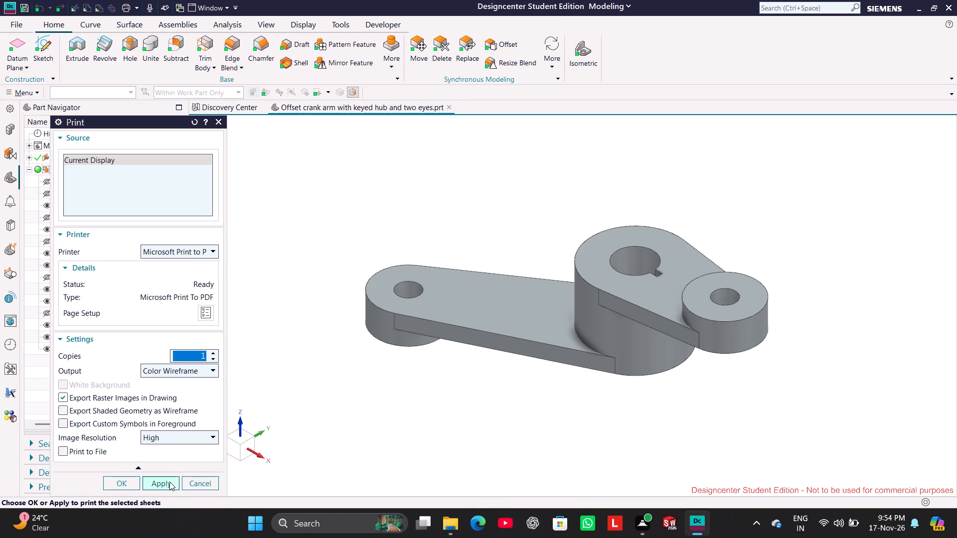
pyautogui.click(169, 482)
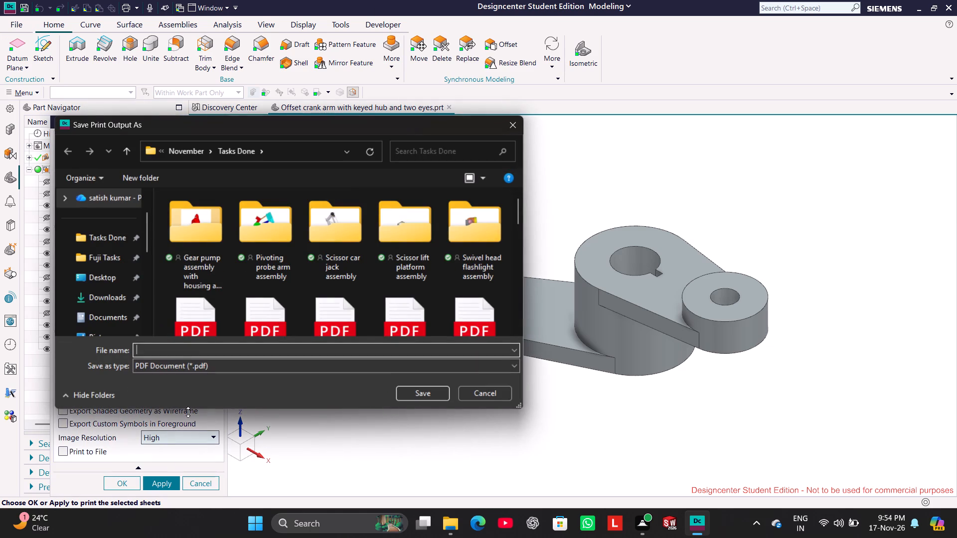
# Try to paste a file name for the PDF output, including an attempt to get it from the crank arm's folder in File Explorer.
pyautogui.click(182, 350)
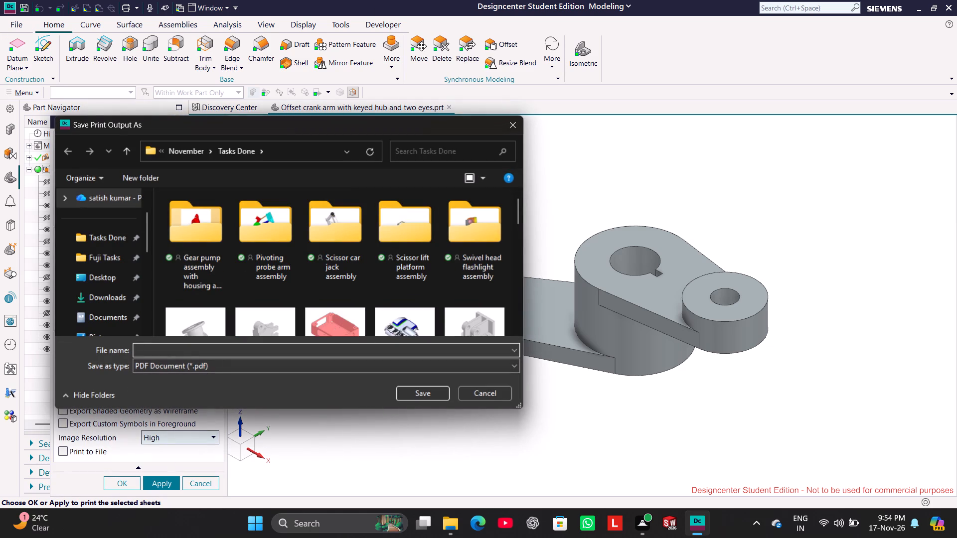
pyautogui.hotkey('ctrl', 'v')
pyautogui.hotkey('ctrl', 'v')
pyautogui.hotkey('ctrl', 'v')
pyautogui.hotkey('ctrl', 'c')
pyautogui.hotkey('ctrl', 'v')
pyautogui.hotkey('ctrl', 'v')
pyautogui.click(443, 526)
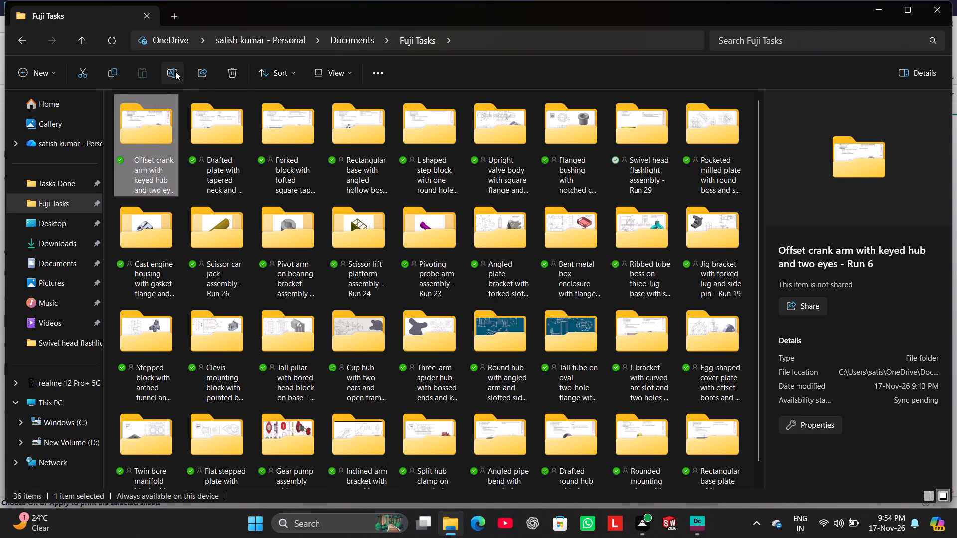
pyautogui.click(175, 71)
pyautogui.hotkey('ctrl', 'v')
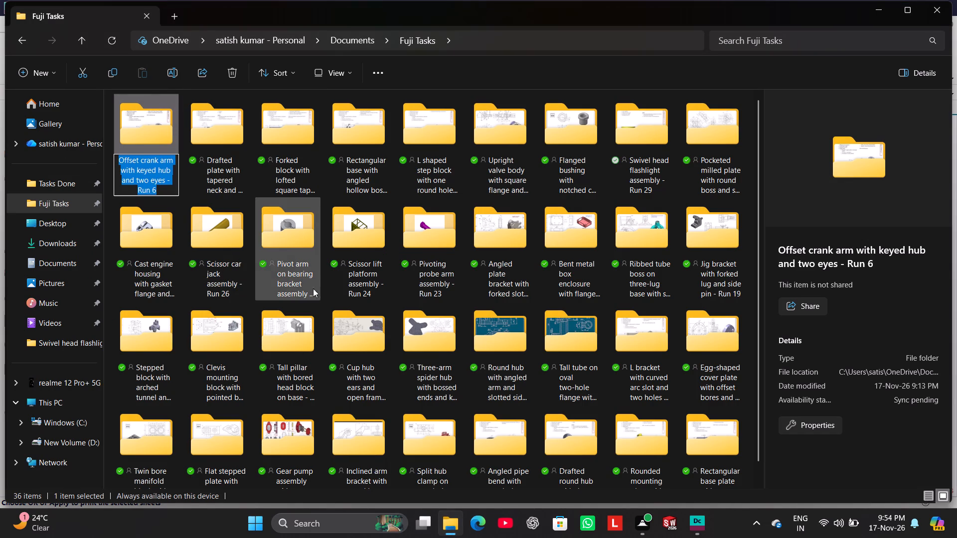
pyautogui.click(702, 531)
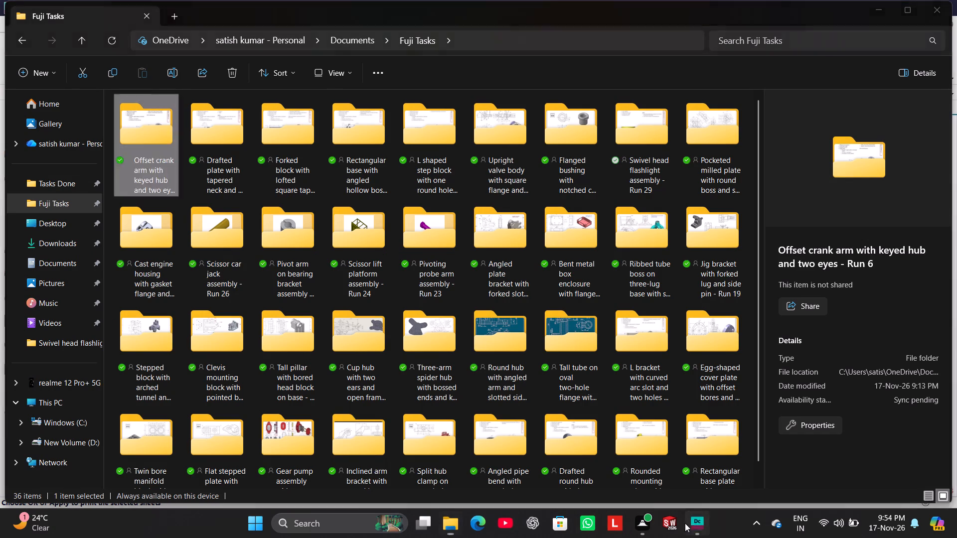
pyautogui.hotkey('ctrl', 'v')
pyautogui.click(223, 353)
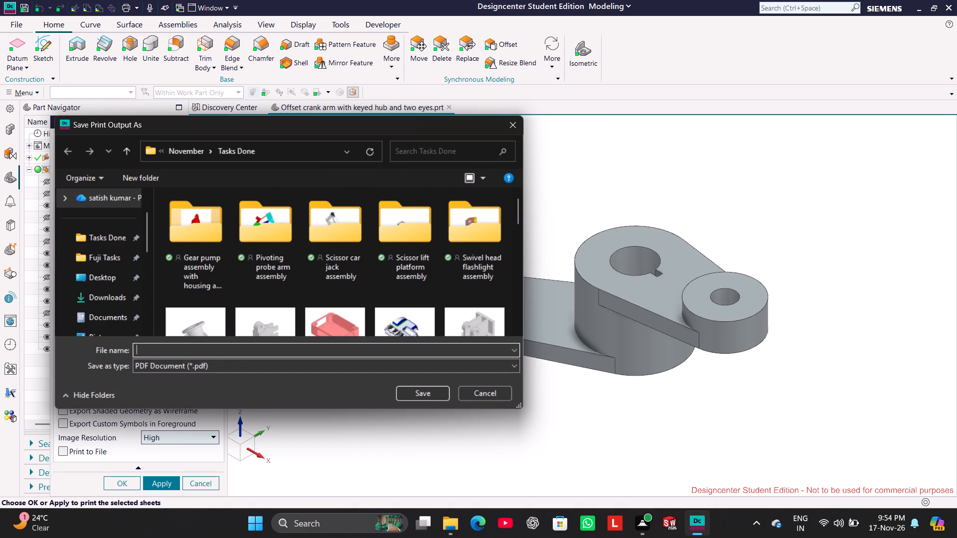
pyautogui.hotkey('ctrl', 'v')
# Switch to File Explorer and copy the name of the folder "Offset crank arm with keyed hub and two eyes - Run 6".
pyautogui.click(452, 526)
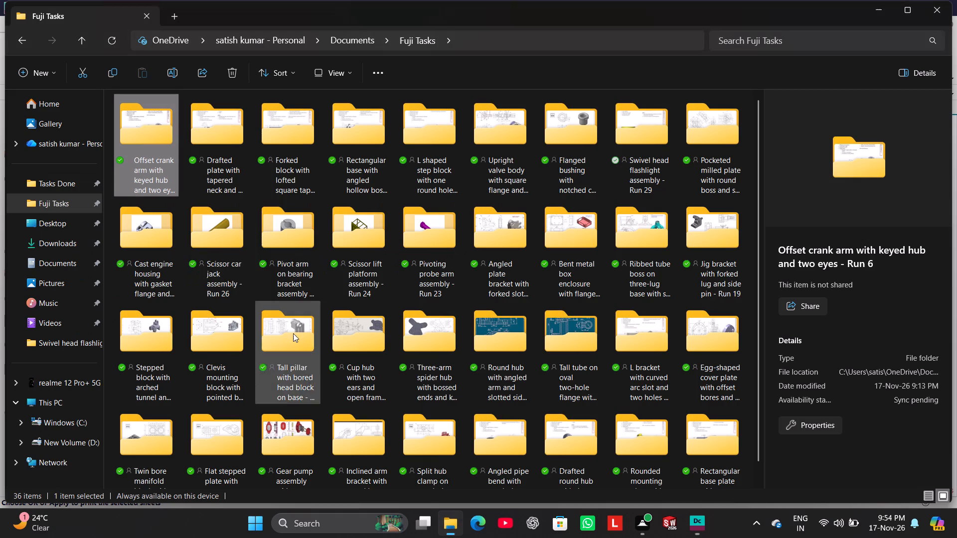
pyautogui.click(173, 74)
pyautogui.hotkey('ctrl', 'c')
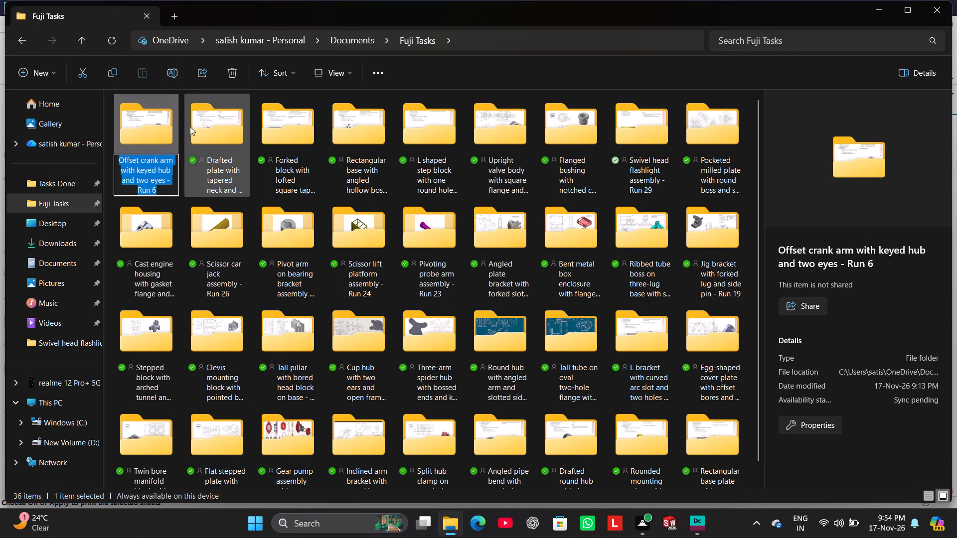
# Return to the print output dialog and save the PDF in Tasks Done as "Offset crank arm with keyed hub and two eyes", without the run suffix.
pyautogui.click(692, 526)
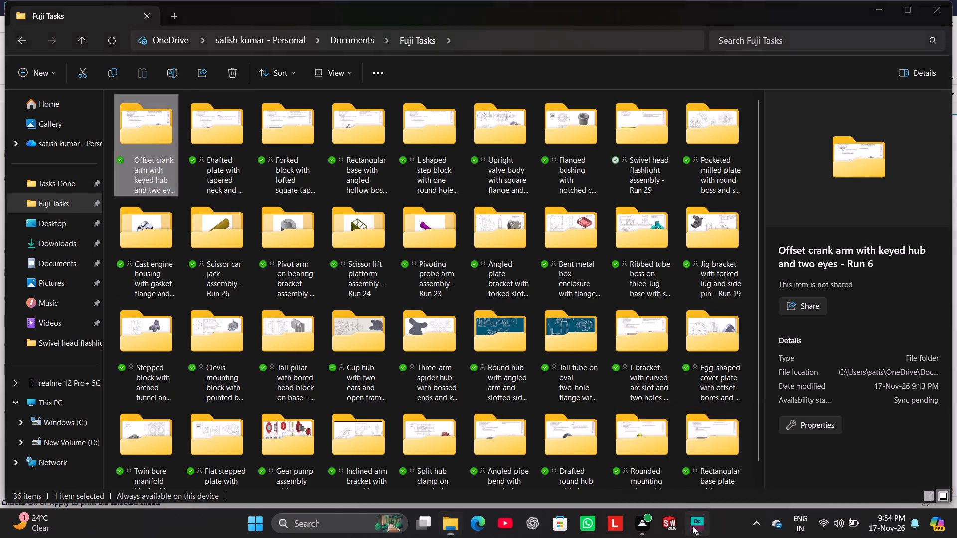
pyautogui.click(236, 349)
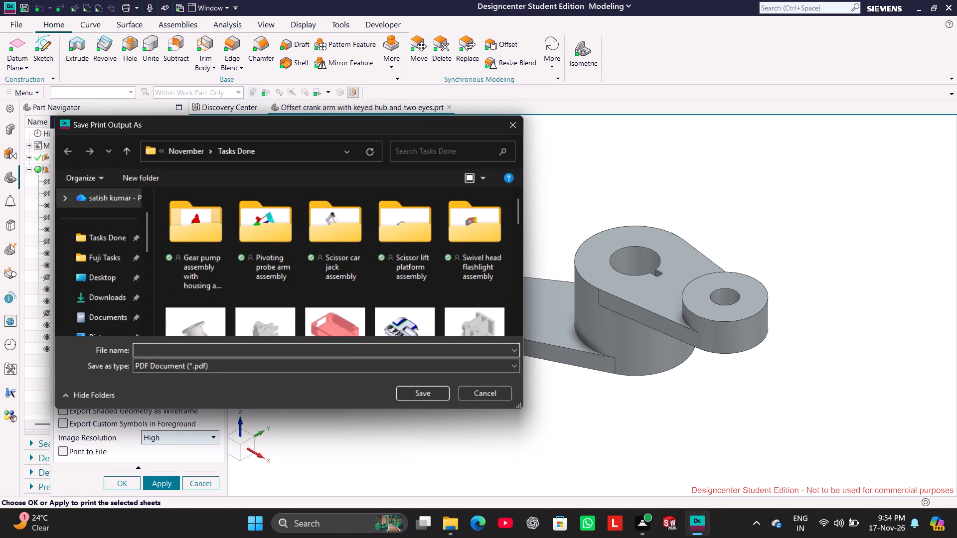
pyautogui.hotkey('ctrl', 'v')
pyautogui.press('BackSpace')
pyautogui.press('BackSpace')
pyautogui.press('BackSpace')
pyautogui.press('BackSpace')
pyautogui.press('BackSpace')
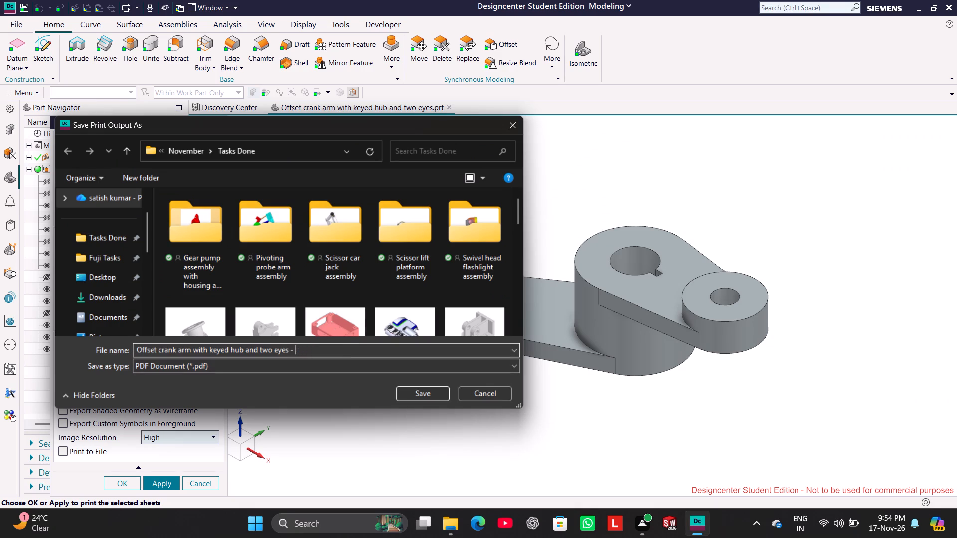
pyautogui.press('BackSpace')
pyautogui.press('BackSpace')
pyautogui.press('BackSpace')
pyautogui.hotkey('ctrl', 'a')
pyautogui.hotkey('ctrl', 'c')
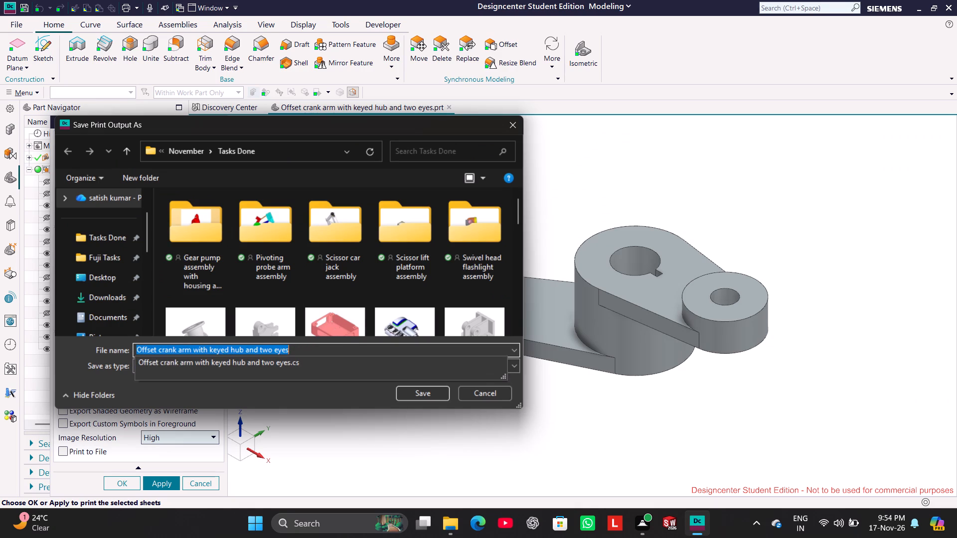
pyautogui.click(425, 394)
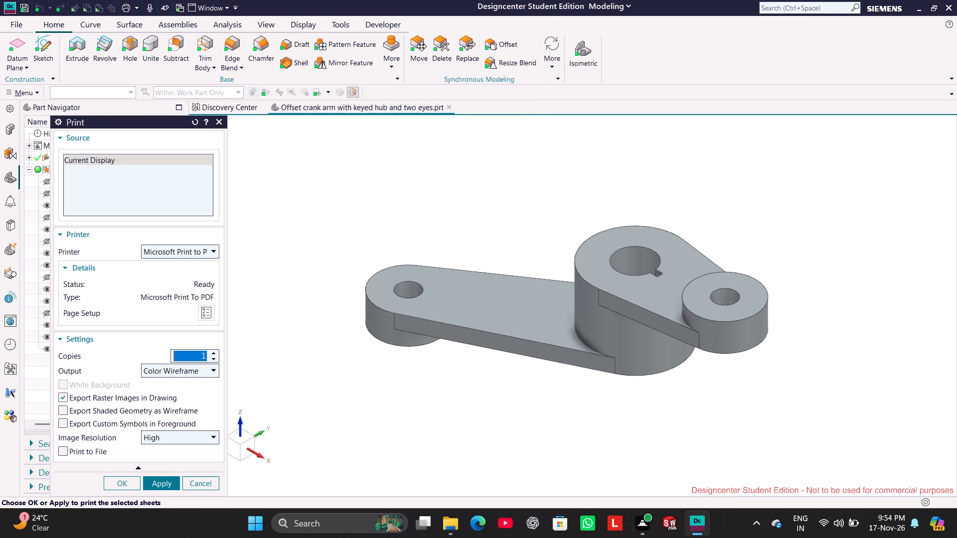